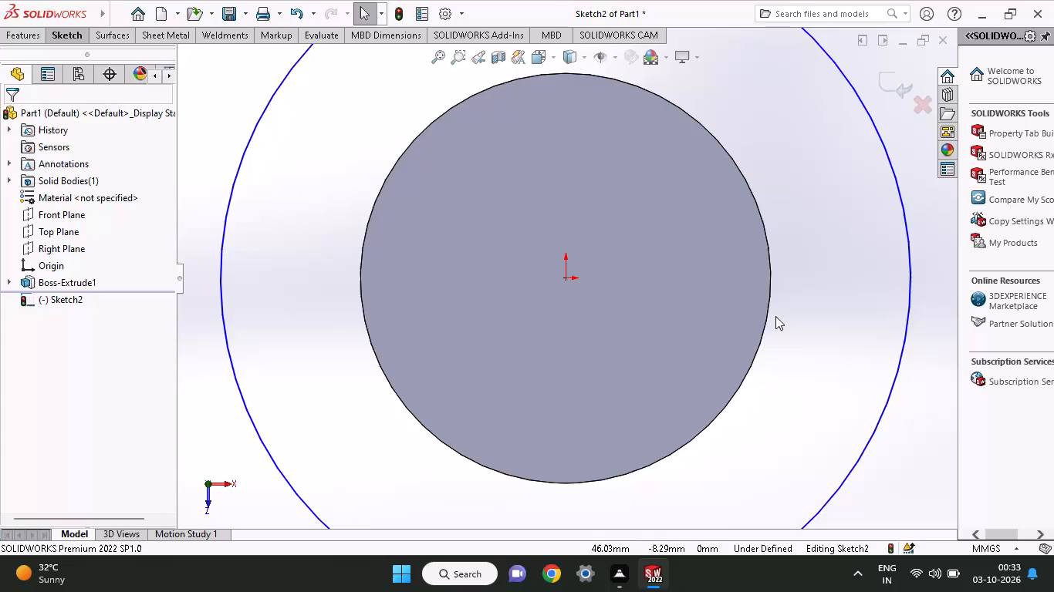
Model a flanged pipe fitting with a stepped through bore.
Undo the second sketch's circle, the extrusion, and the first circle with its dimension, back to an empty Top Plane sketch.
{"action": "key", "text": "ctrl+z"}
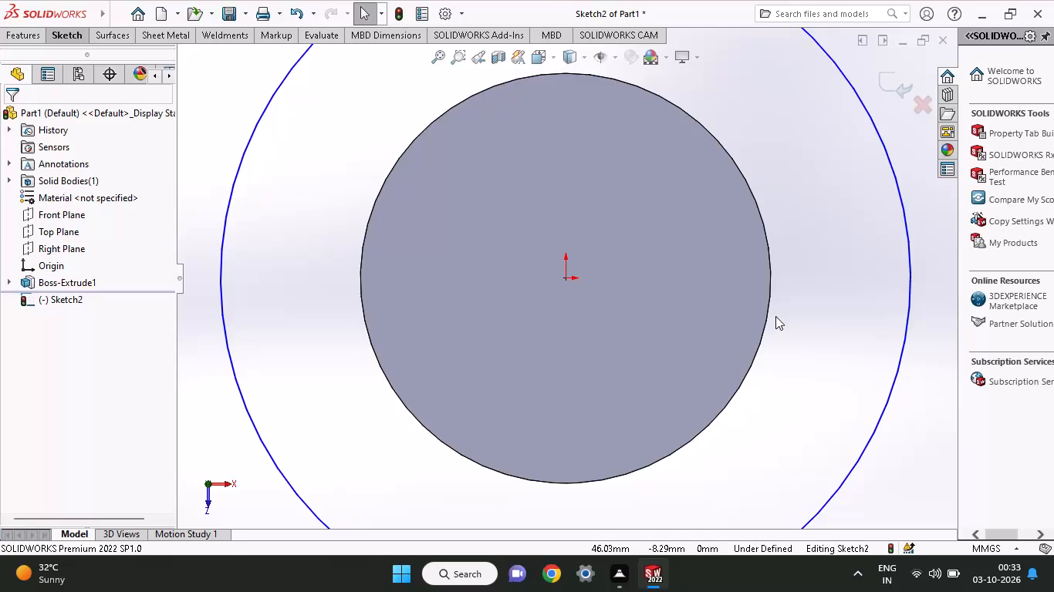
{"action": "key", "text": "ctrl+z"}
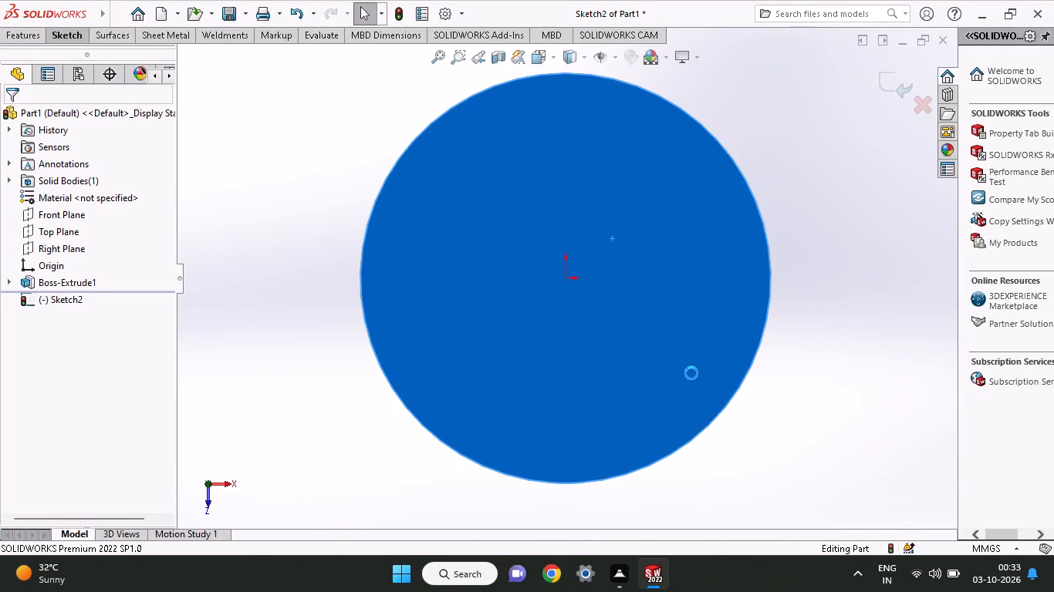
{"action": "key", "text": "ctrl+z"}
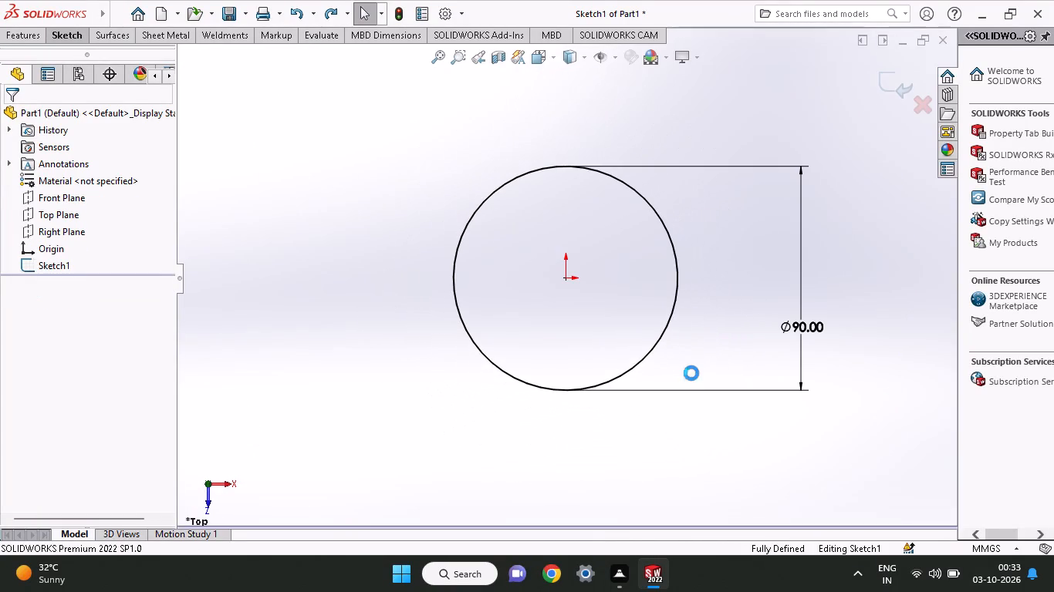
{"action": "key", "text": "ctrl+z"}
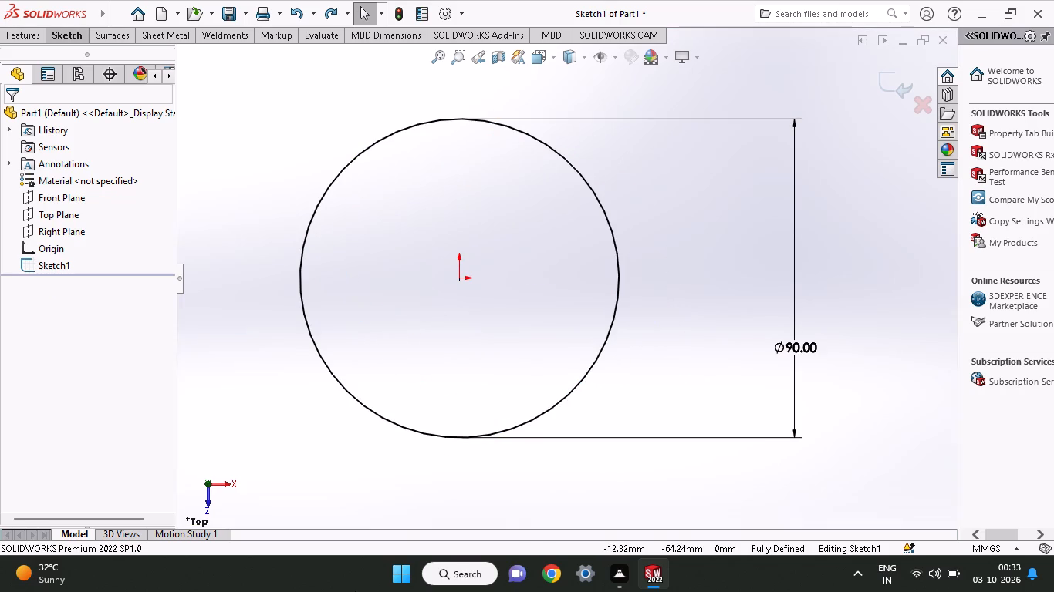
{"action": "key", "text": "ctrl+z"}
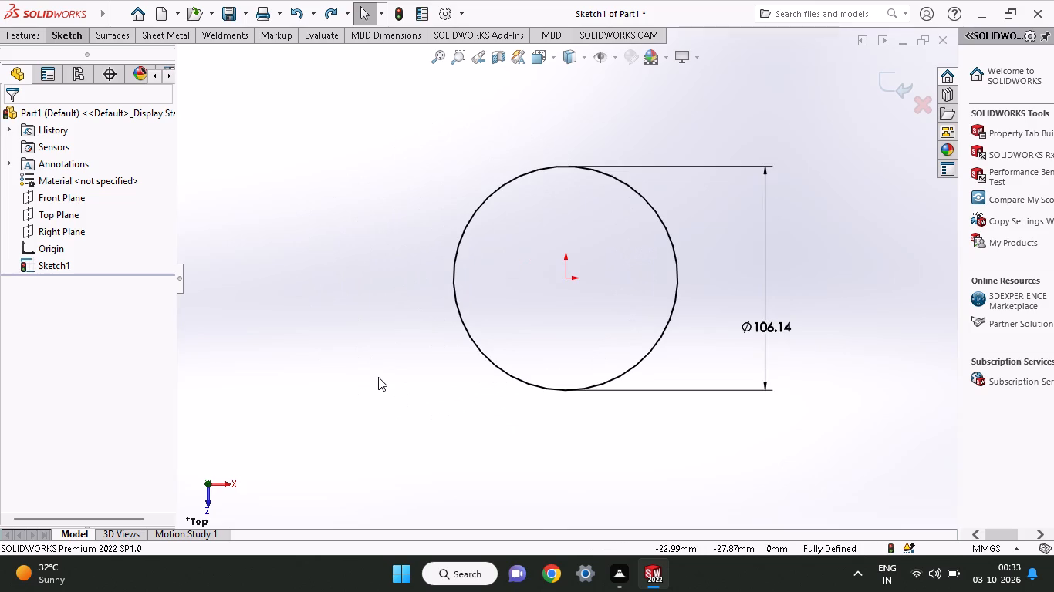
{"action": "key", "text": "ctrl+z"}
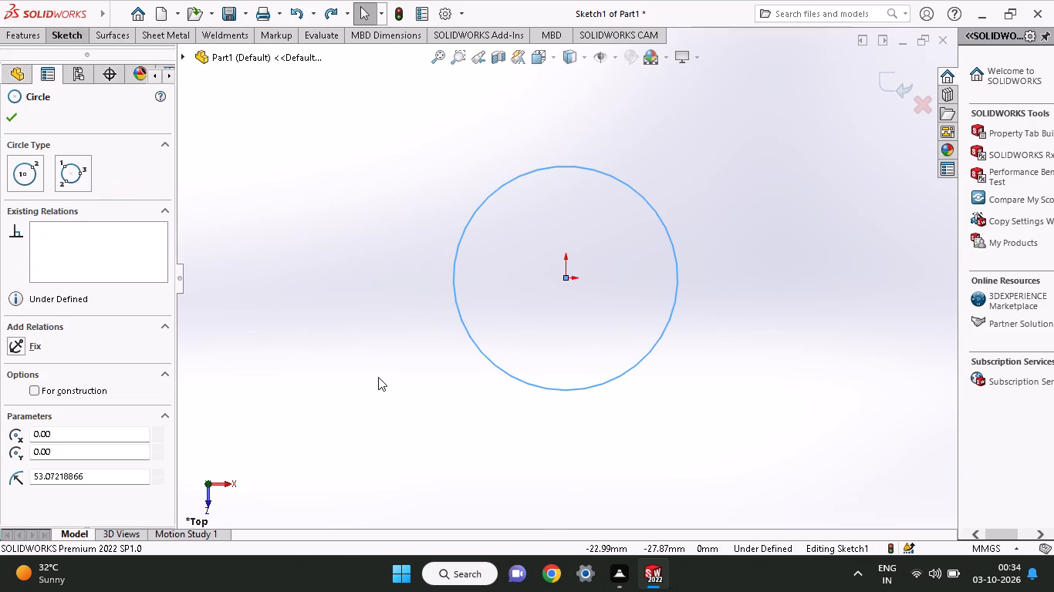
{"action": "key", "text": "ctrl+z"}
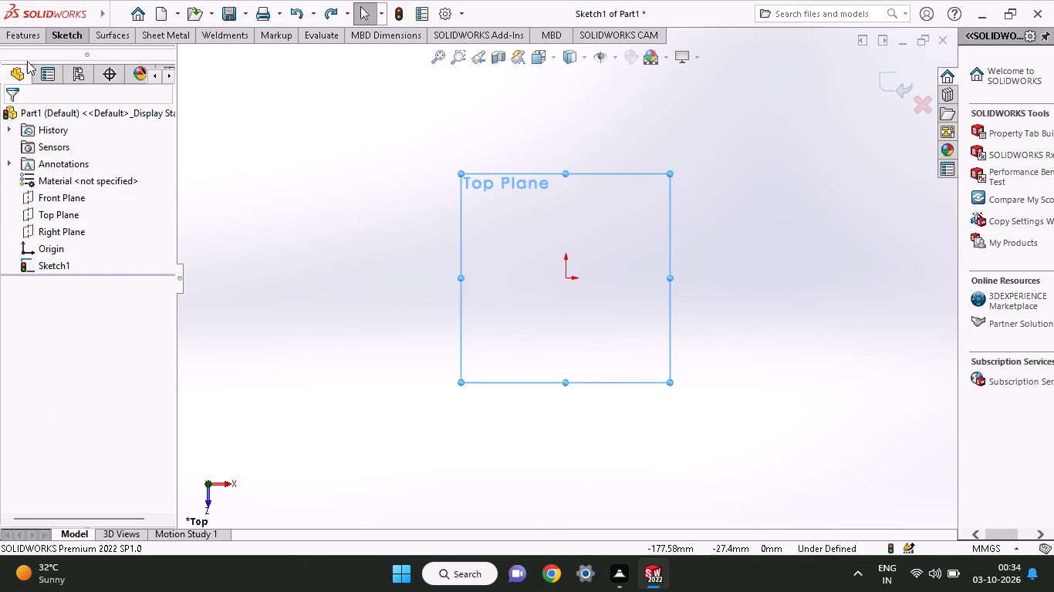
Sketch a circle of about 40 mm radius centred on the origin in the Top Plane sketch.
{"action": "left_click", "coordinate": [47, 39]}
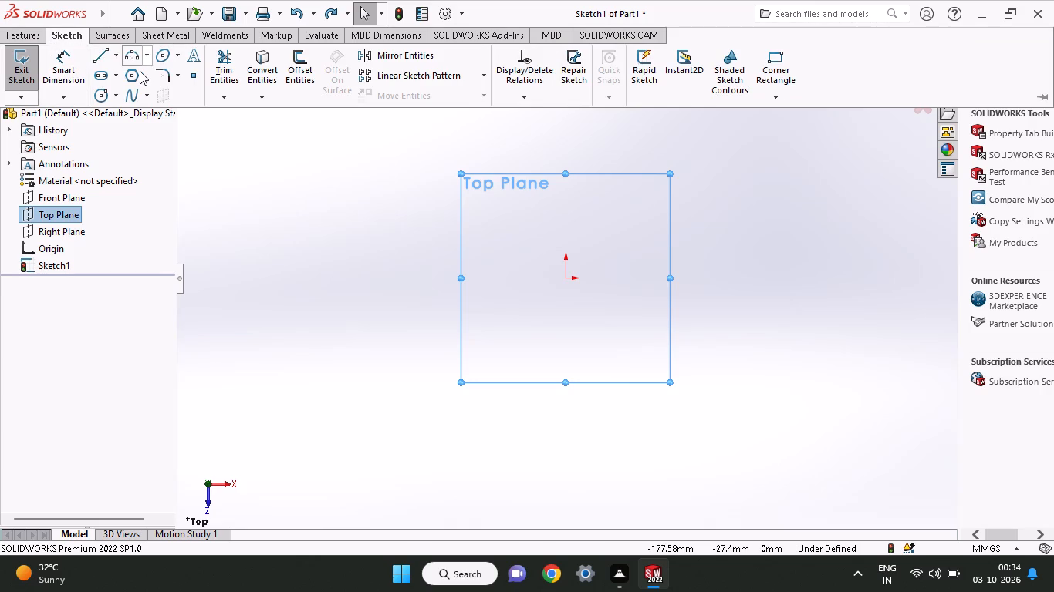
{"action": "left_click", "coordinate": [96, 100]}
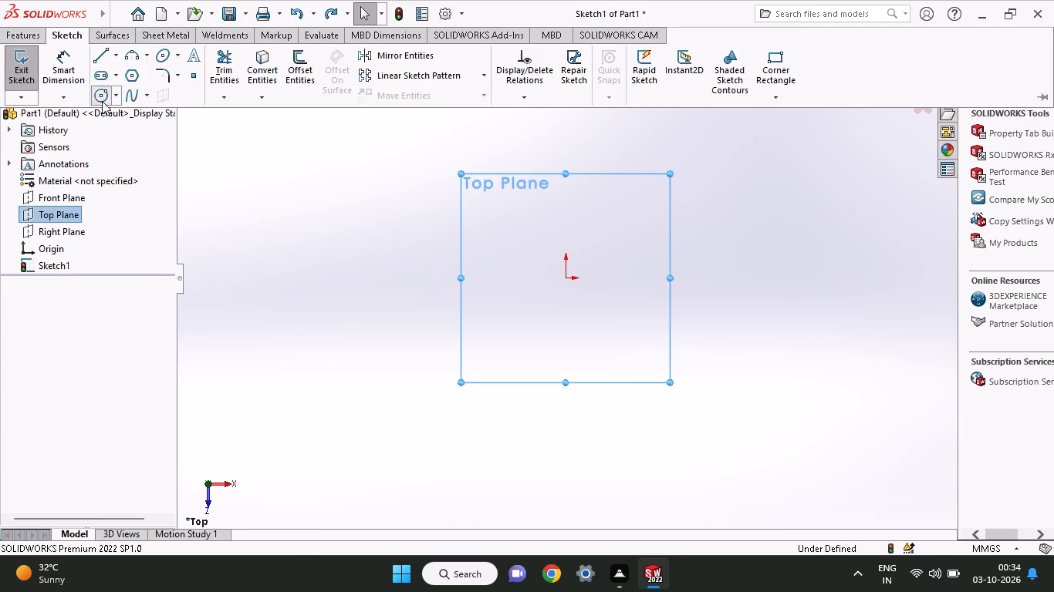
{"action": "left_click", "coordinate": [567, 279]}
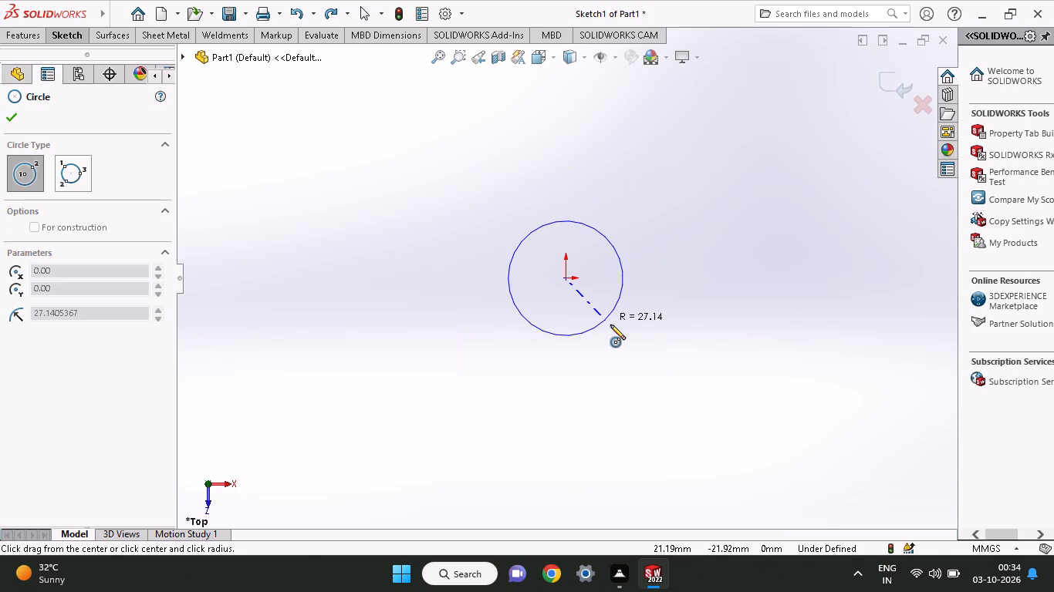
{"action": "left_click", "coordinate": [615, 347]}
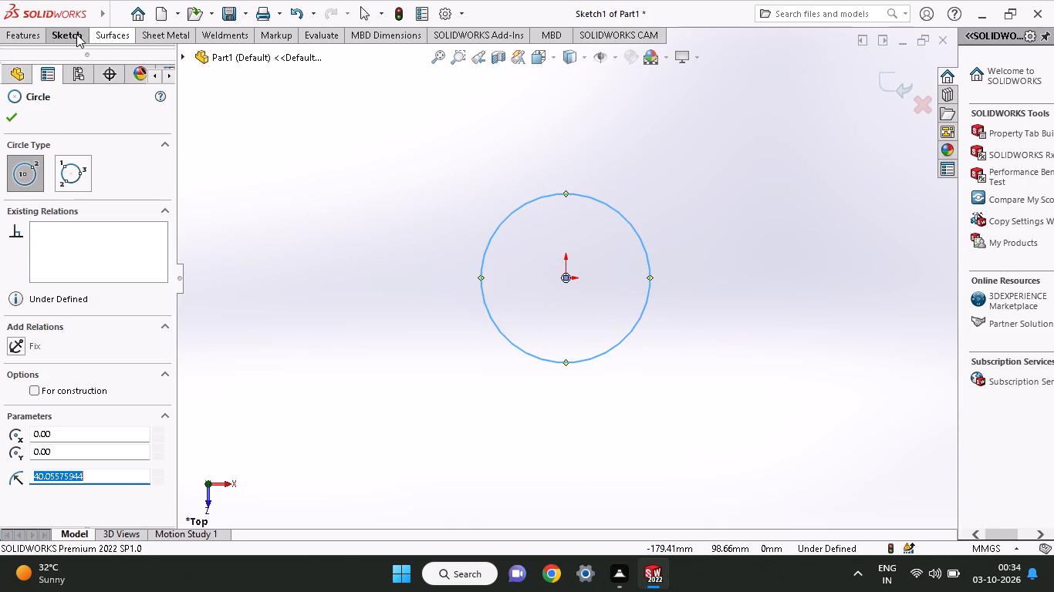
Dimension the circle's diameter with Smart Dimension and set it to 90 mm.
{"action": "left_click", "coordinate": [82, 37]}
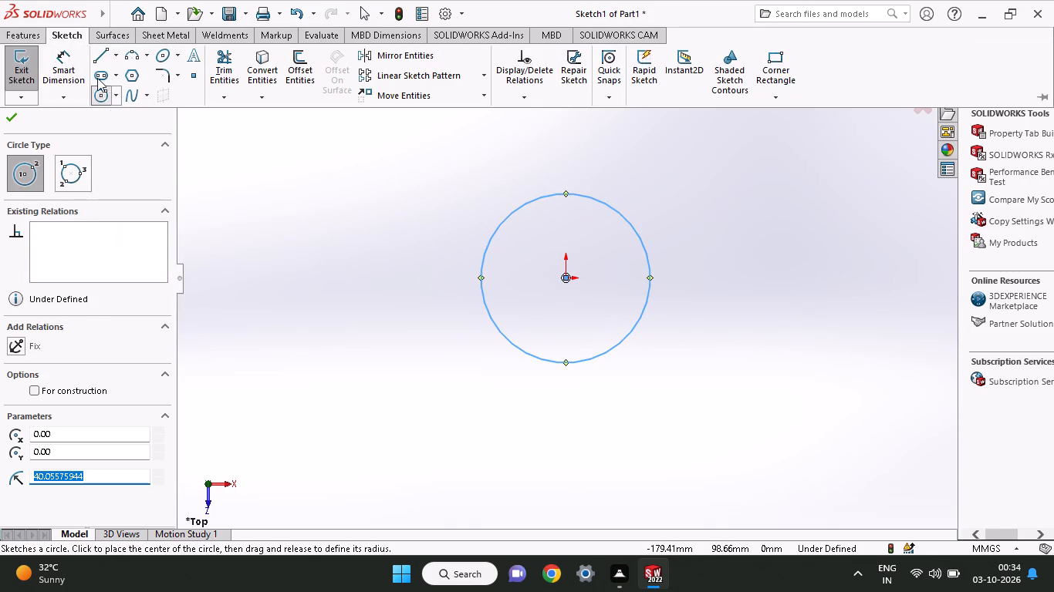
{"action": "left_click", "coordinate": [60, 58]}
{"action": "left_click", "coordinate": [642, 256]}
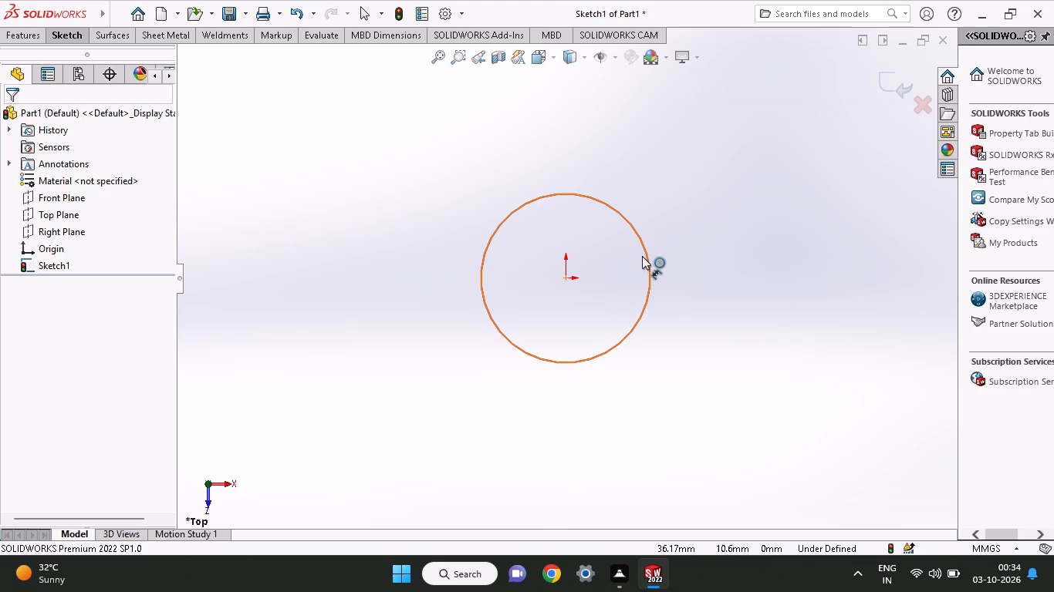
{"action": "left_click", "coordinate": [766, 251]}
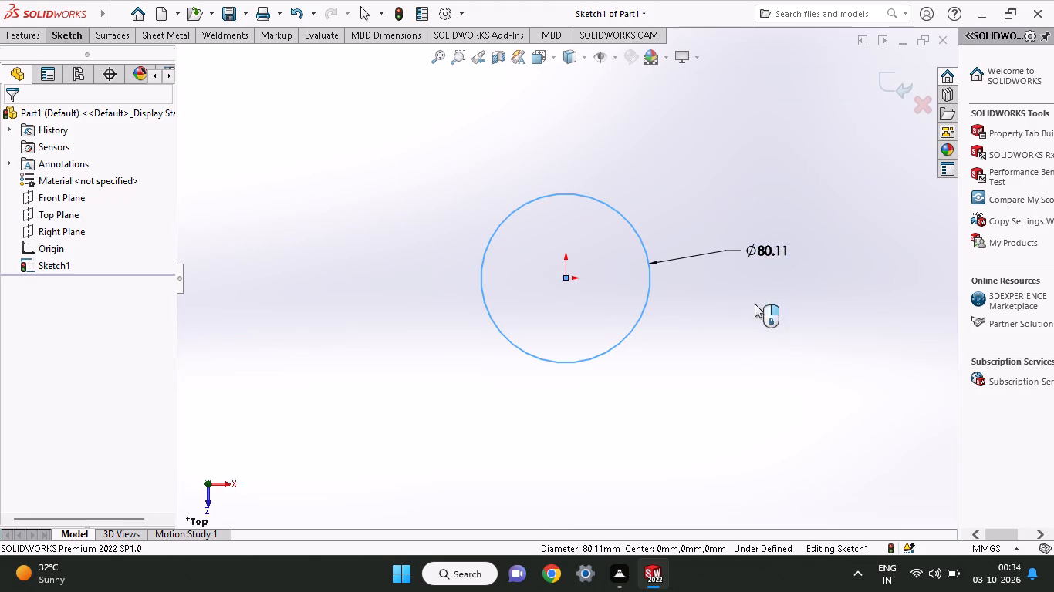
{"action": "type", "text": "90"}
{"action": "key", "text": "Return"}
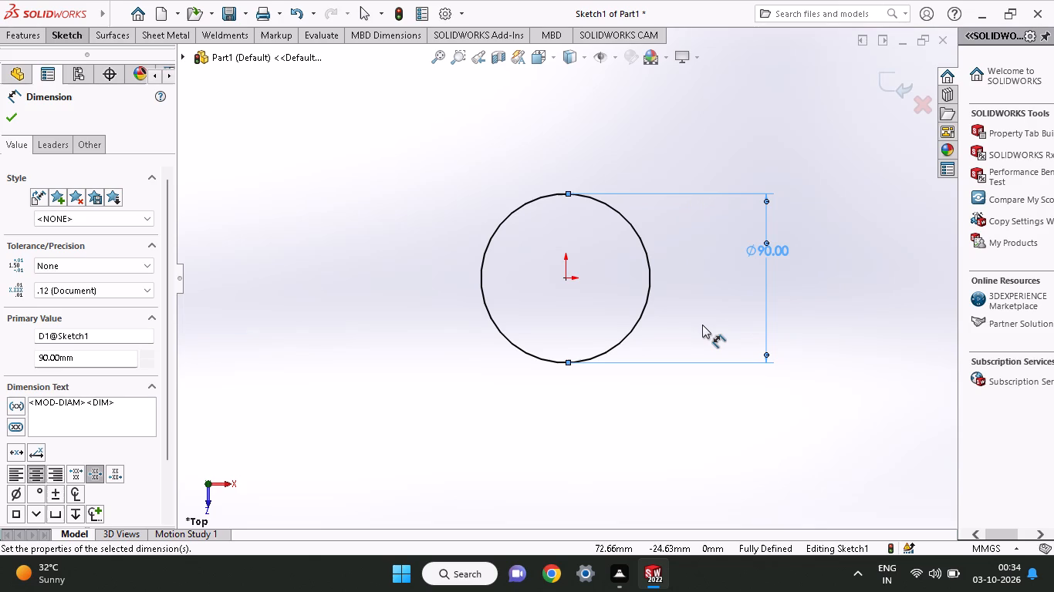
Extrude the 90 mm circle as a blind boss with a depth of 14.20 mm.
{"action": "left_click", "coordinate": [10, 33]}
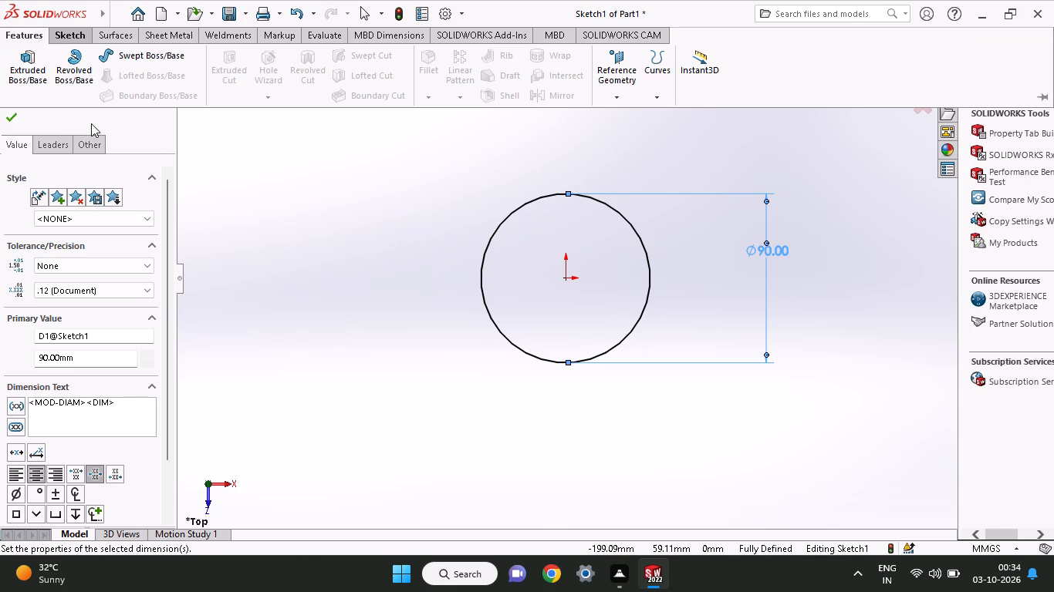
{"action": "left_click", "coordinate": [39, 64]}
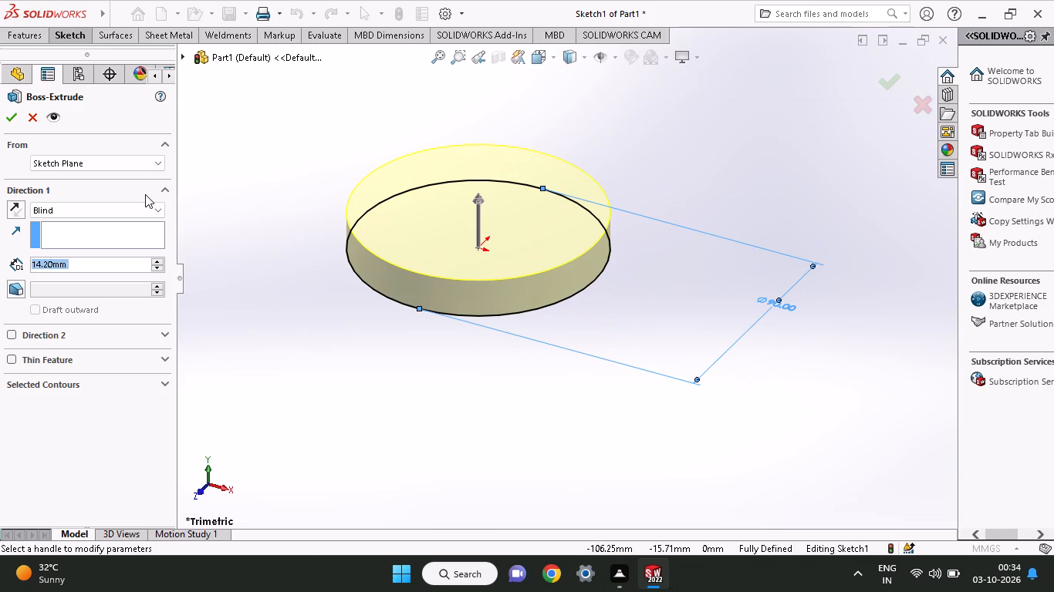
{"action": "left_click", "coordinate": [10, 116]}
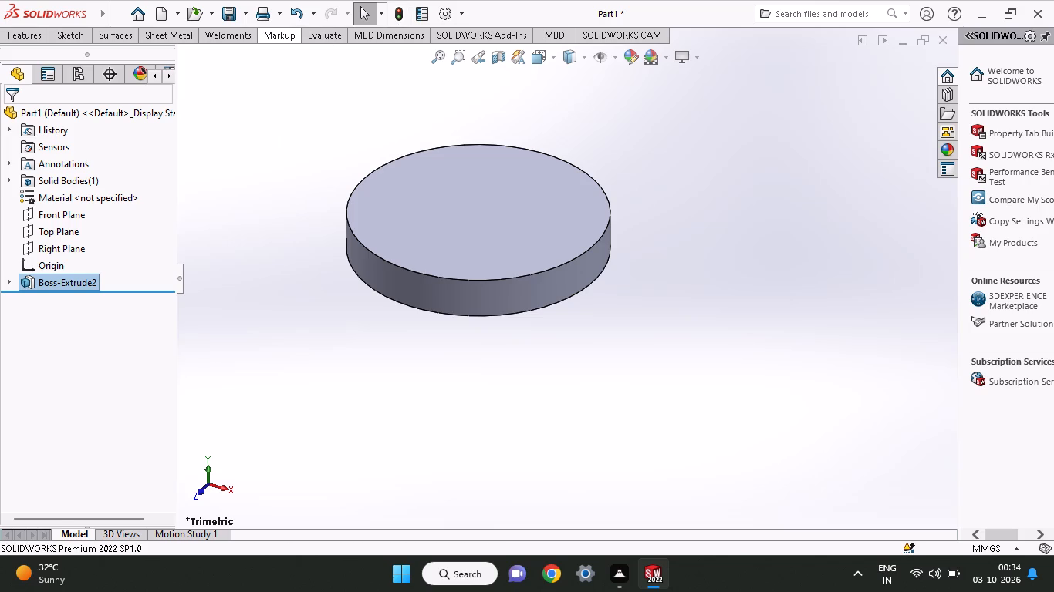
Start a sketch on the disc's top face and draw an origin-centred circle of about 18.7 mm radius.
{"action": "left_click", "coordinate": [451, 183]}
{"action": "left_click", "coordinate": [522, 135]}
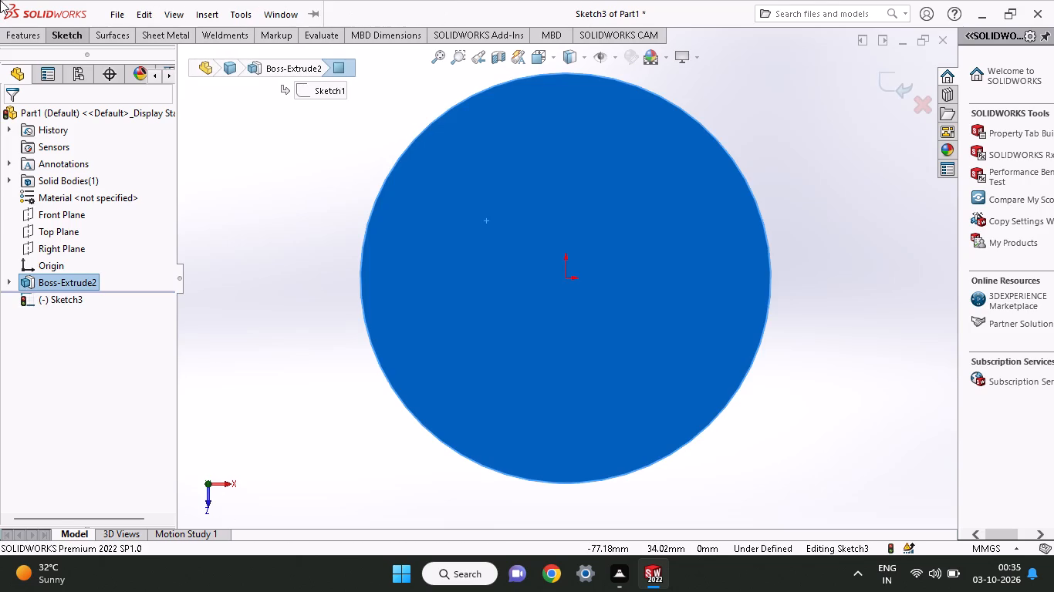
{"action": "left_click", "coordinate": [82, 36]}
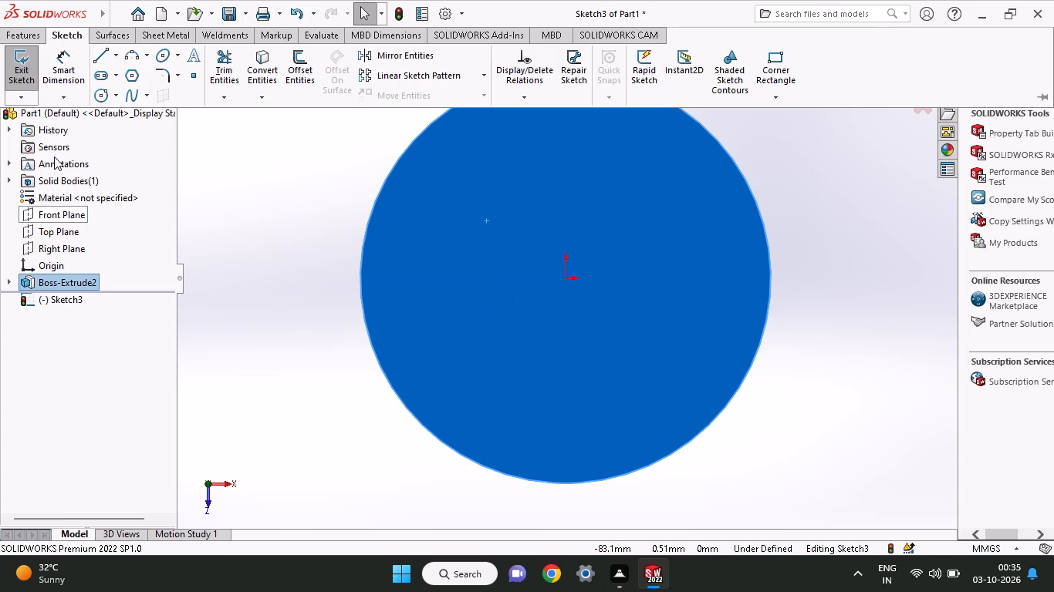
{"action": "left_click", "coordinate": [97, 91]}
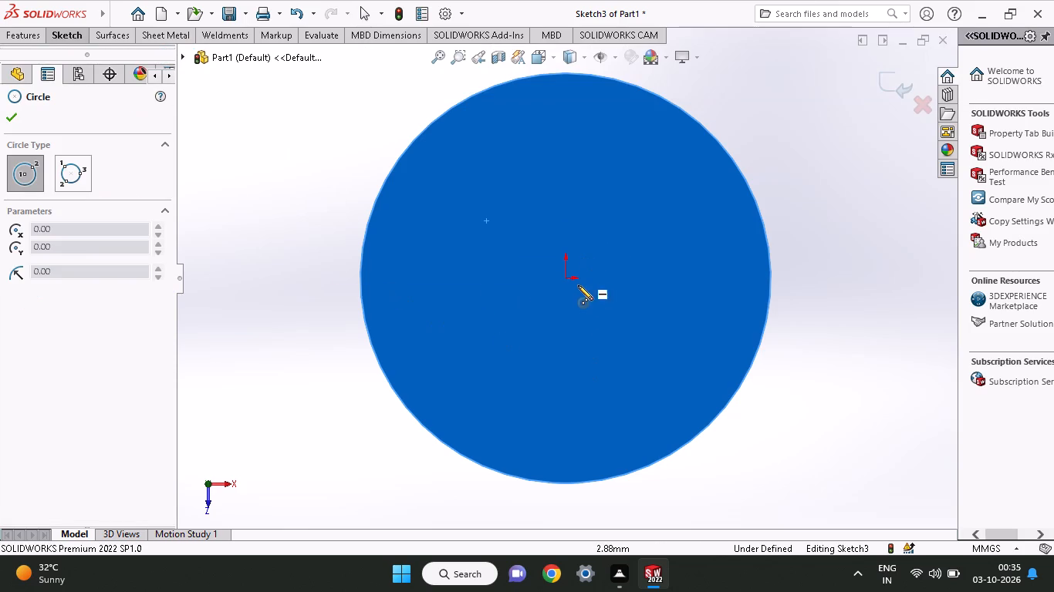
{"action": "left_click", "coordinate": [566, 279]}
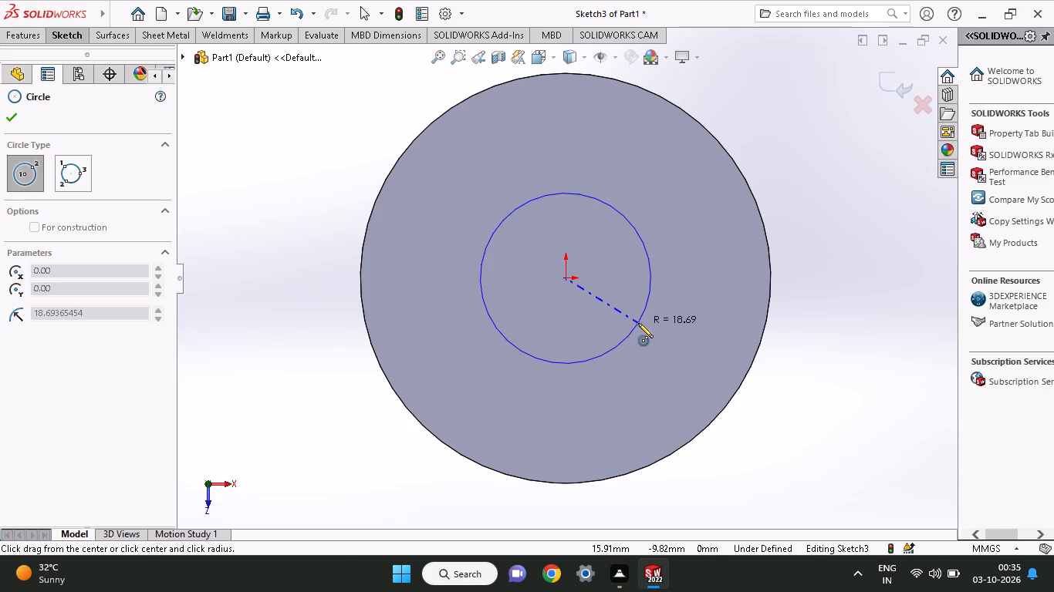
{"action": "left_click", "coordinate": [638, 323]}
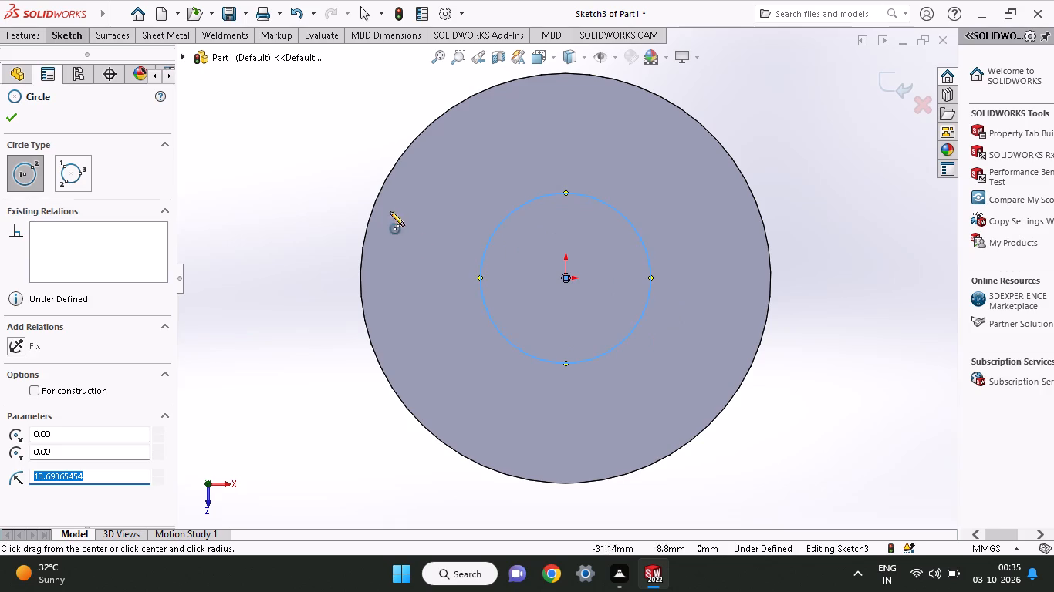
Dimension the inner circle's diameter with Smart Dimension and set it to 40 mm.
{"action": "left_click", "coordinate": [63, 42]}
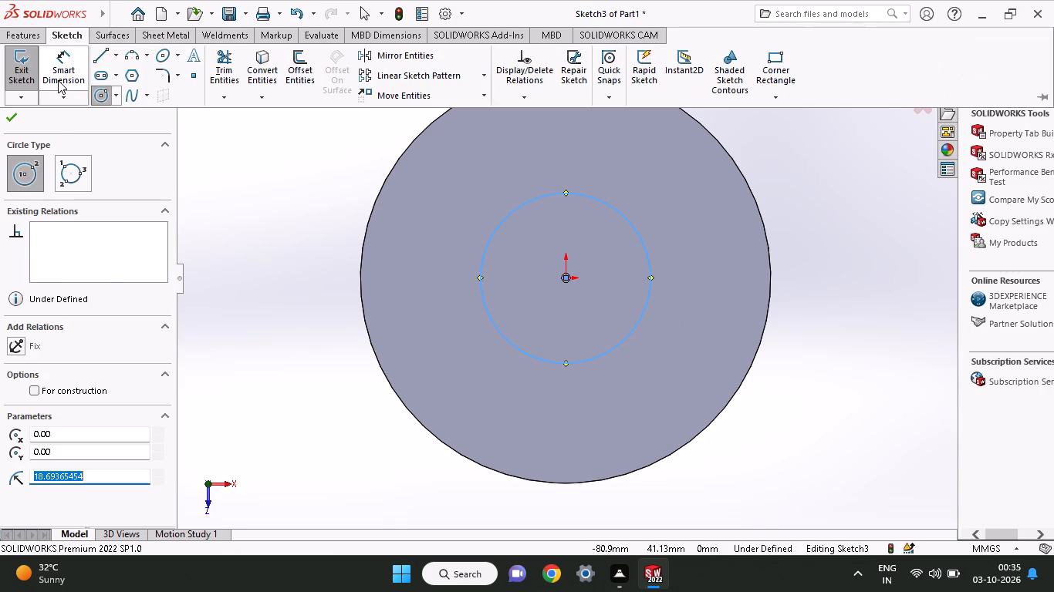
{"action": "left_click", "coordinate": [59, 79]}
{"action": "left_click", "coordinate": [645, 293]}
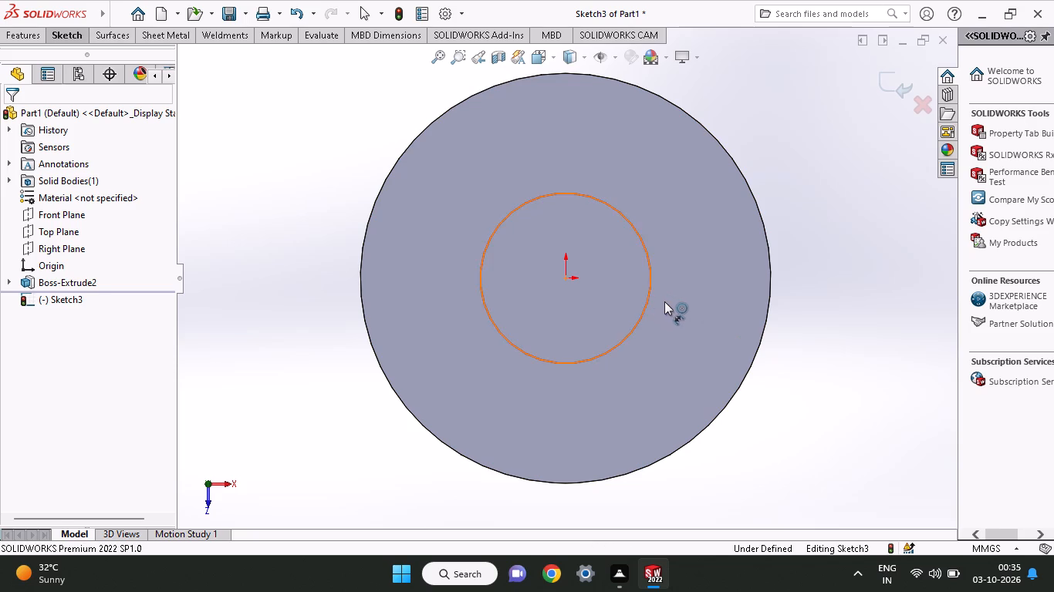
{"action": "left_click", "coordinate": [803, 305]}
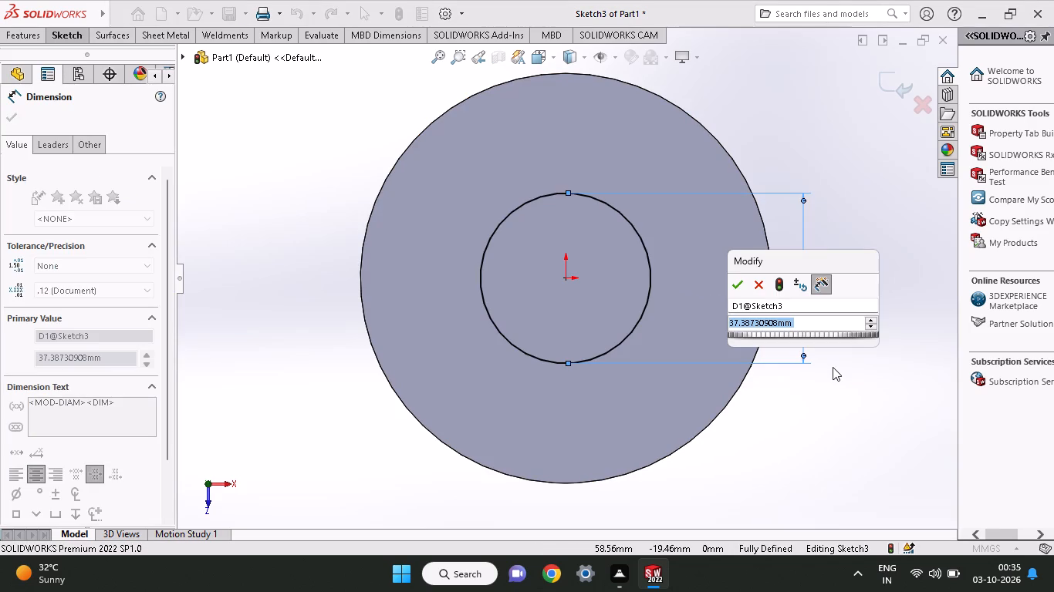
{"action": "type", "text": "40"}
{"action": "key", "text": "Return"}
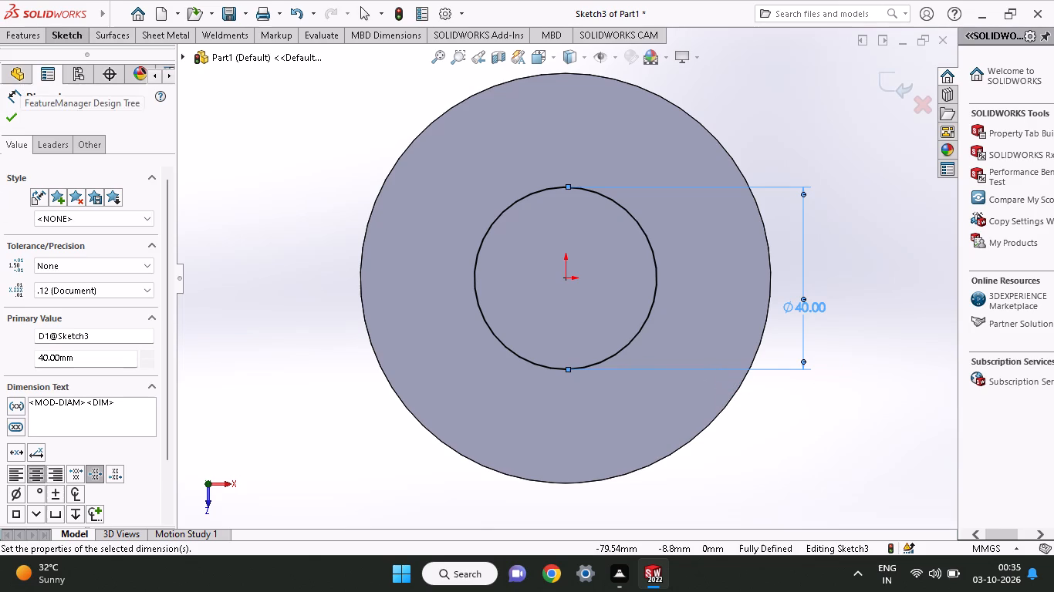
Extrude the 40 mm circle upward from the disc as a blind boss 44.2 mm deep, merged with the body.
{"action": "left_click", "coordinate": [40, 37]}
{"action": "left_click", "coordinate": [30, 82]}
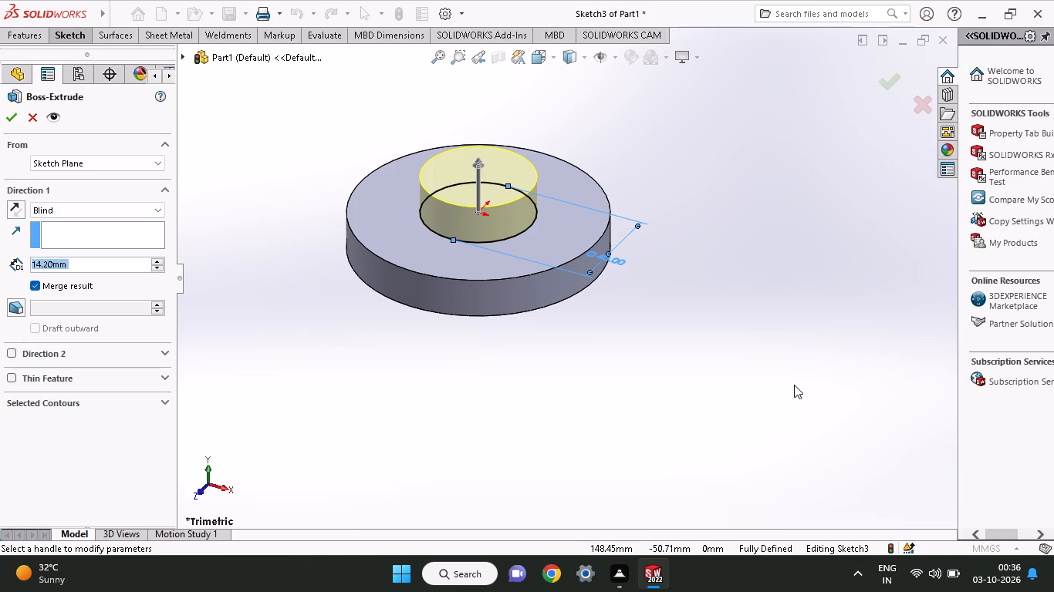
{"action": "type", "text": "44"}
{"action": "key", "text": "period"}
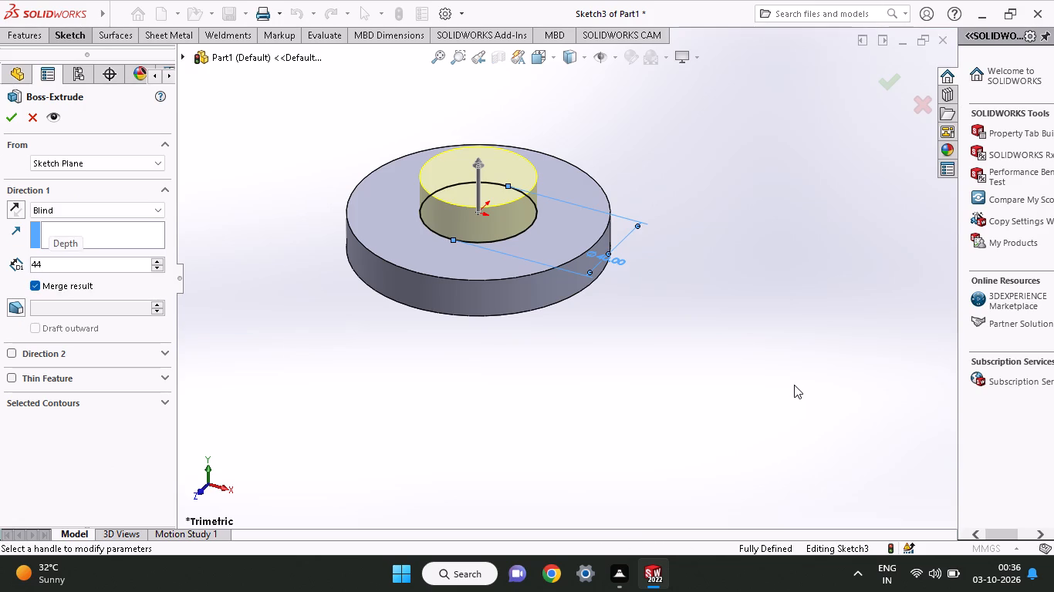
{"action": "key", "text": "2"}
{"action": "key", "text": "Return"}
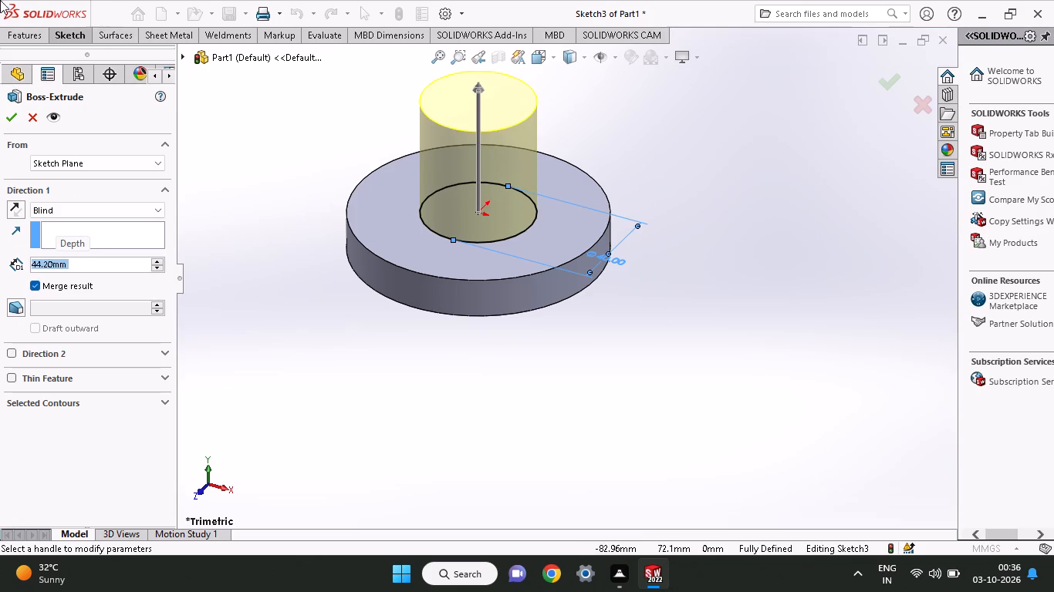
{"action": "left_click", "coordinate": [8, 104]}
{"action": "left_click", "coordinate": [8, 119]}
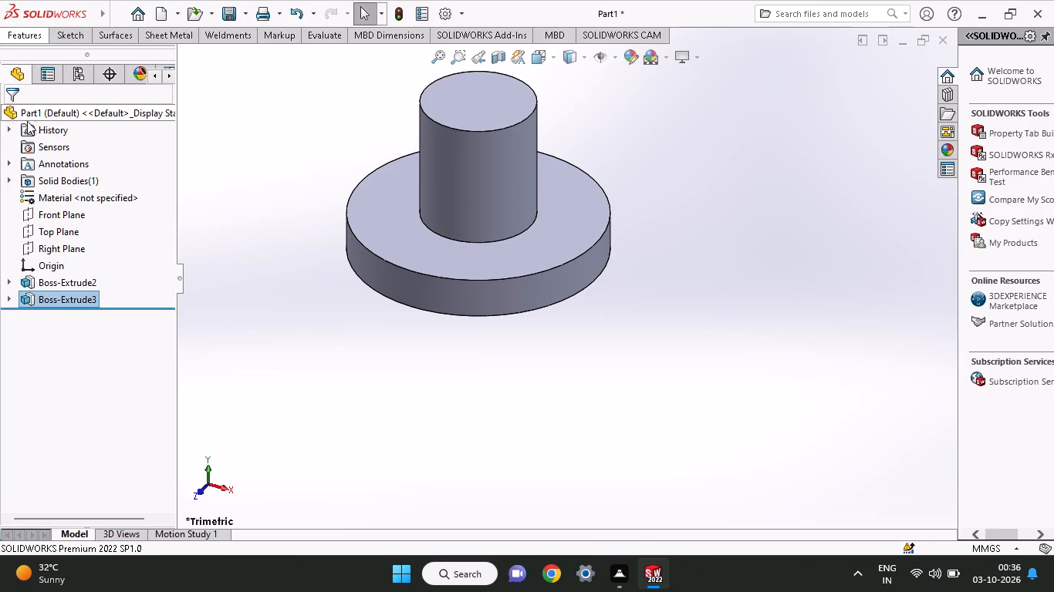
Start a sketch on the top face of the central cylinder and draw a circle centred on the origin.
{"action": "middle_click_drag", "start_coordinate": [362, 192], "coordinate": [353, 311]}
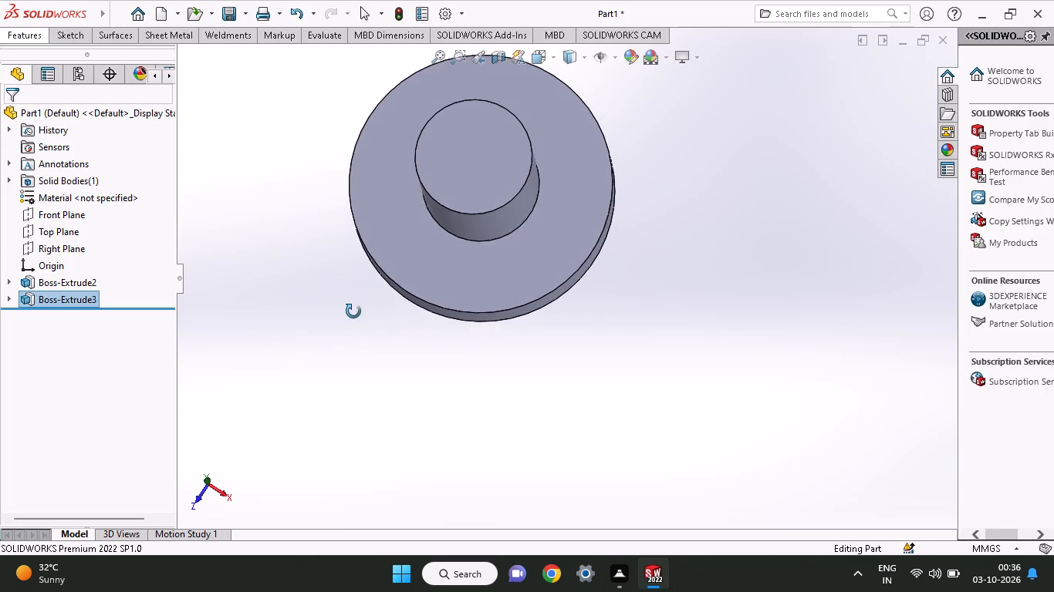
{"action": "middle_click_drag", "start_coordinate": [353, 311], "coordinate": [353, 317]}
{"action": "left_click", "coordinate": [468, 143]}
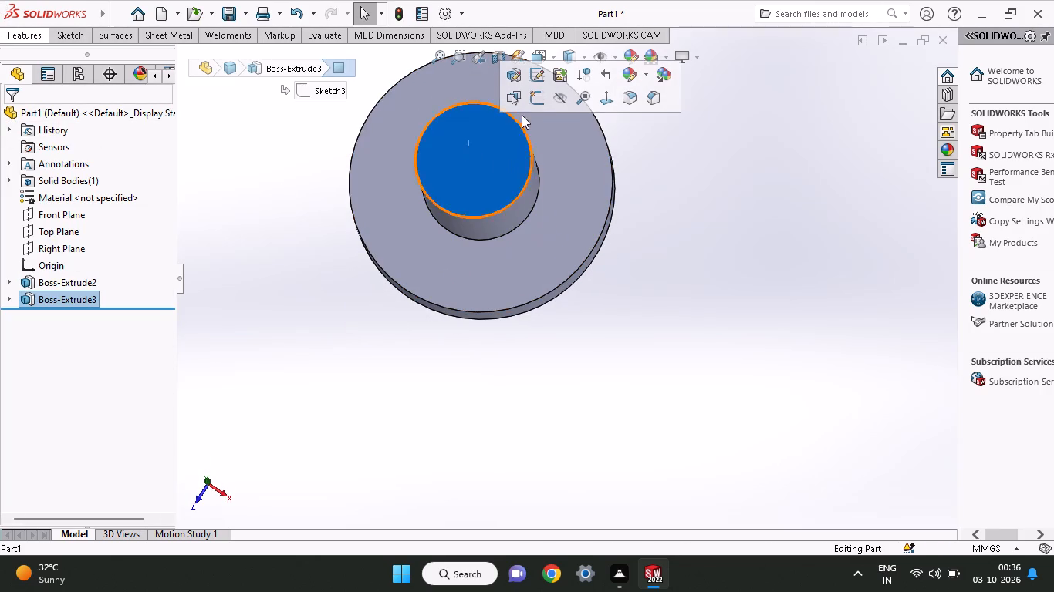
{"action": "left_click", "coordinate": [535, 92]}
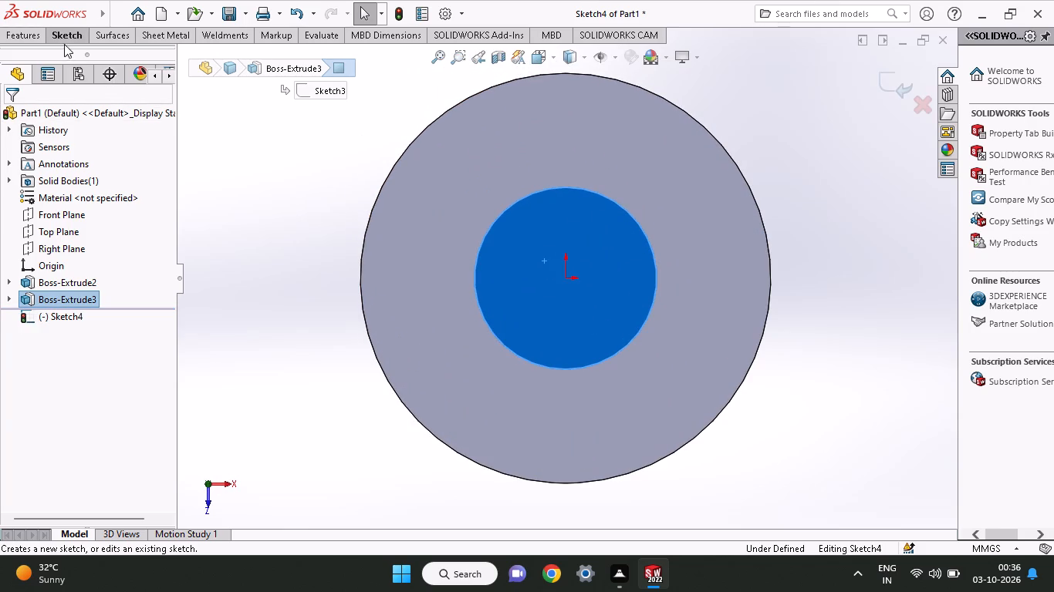
{"action": "left_click", "coordinate": [49, 30]}
{"action": "left_click", "coordinate": [100, 92]}
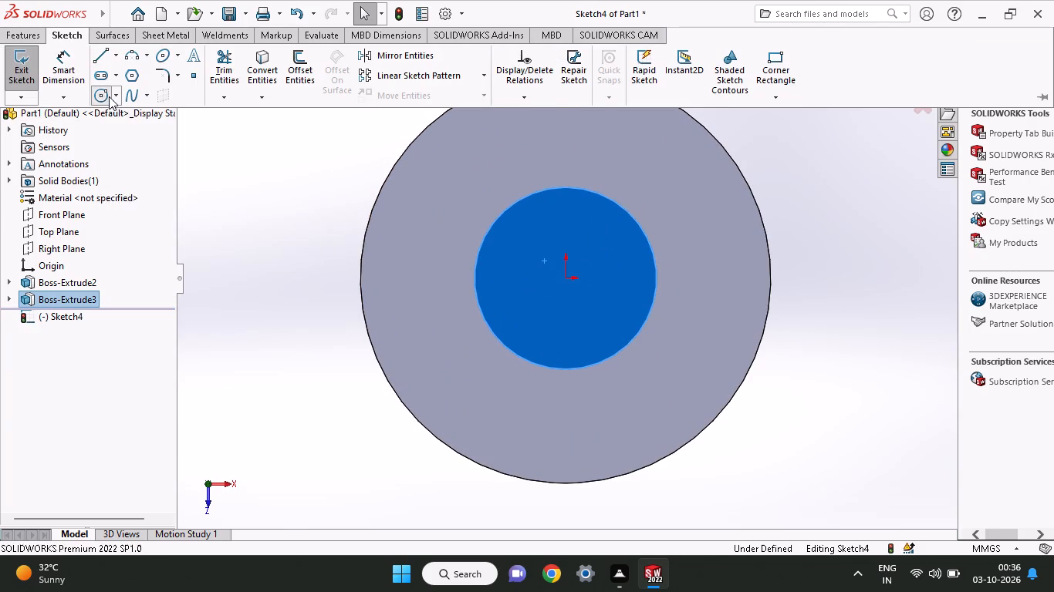
{"action": "left_click", "coordinate": [566, 280]}
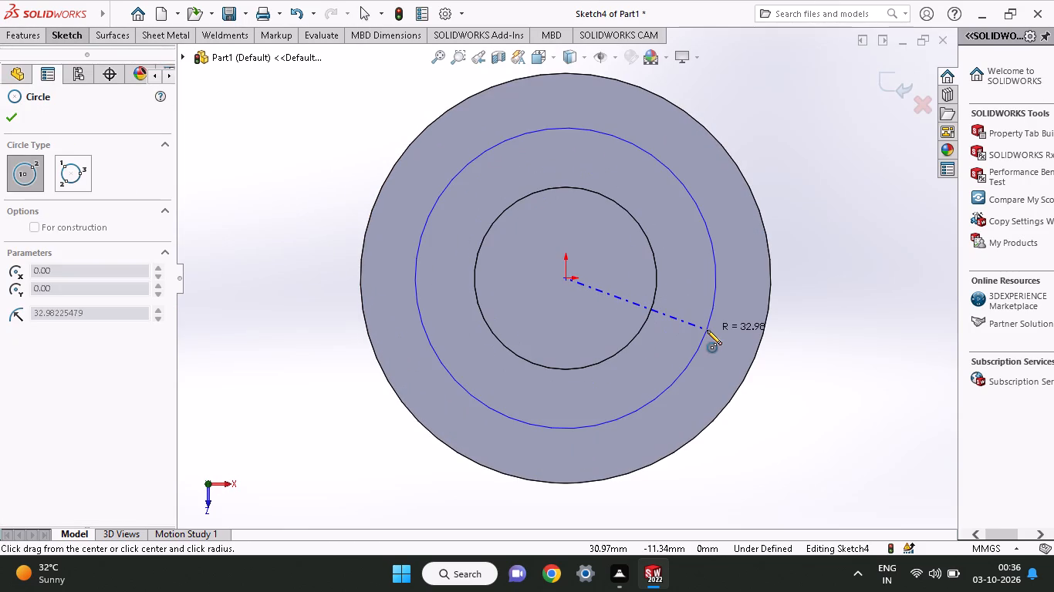
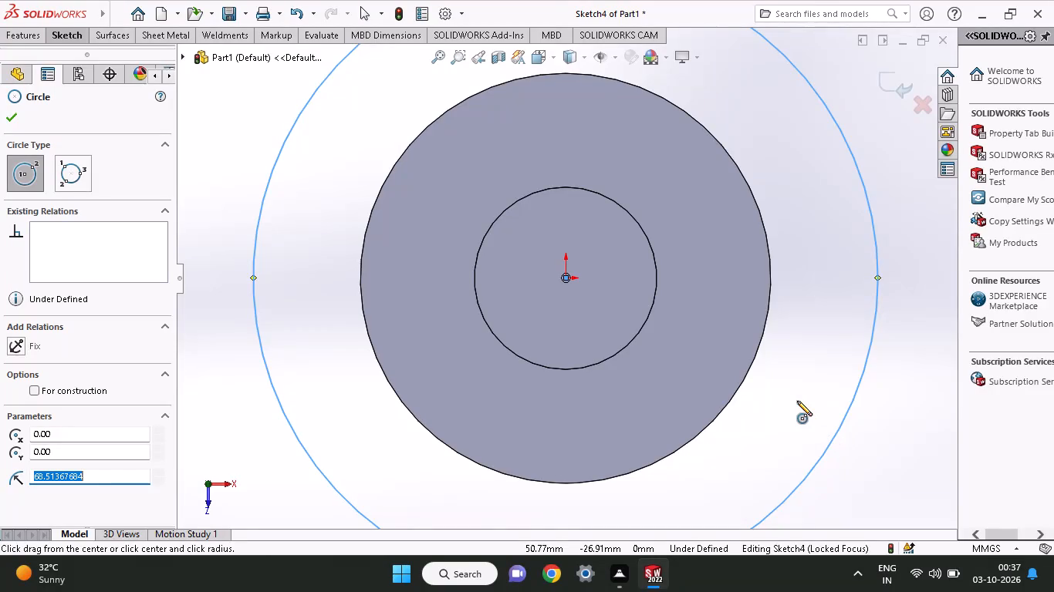
Undo the oversized circle and redraw it centred on the origin with a radius of about 24.8 mm, just outside the central cylinder.
{"action": "key", "text": "ctrl+z"}
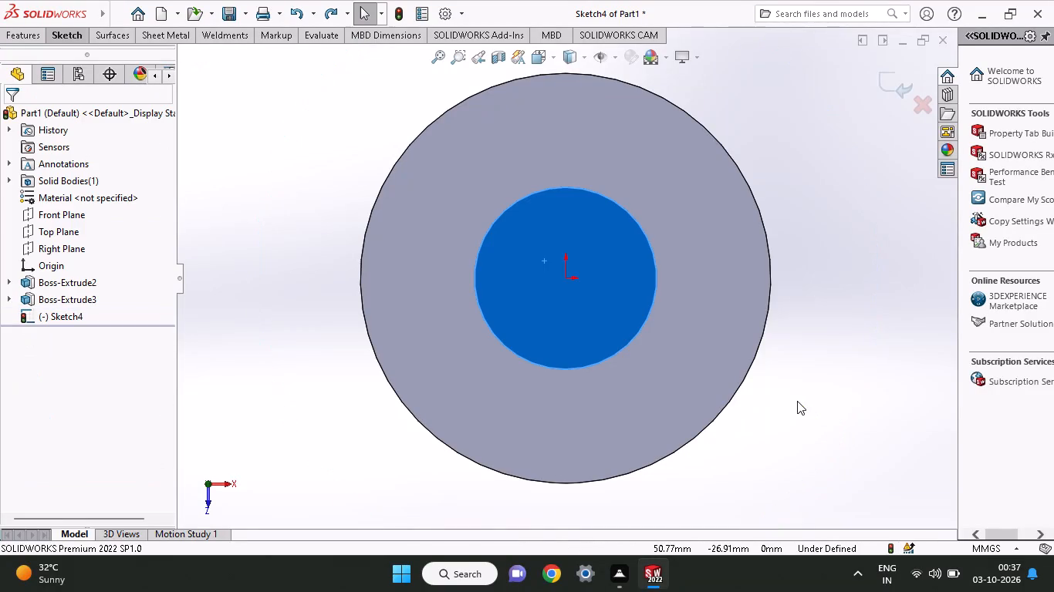
{"action": "left_click", "coordinate": [56, 29]}
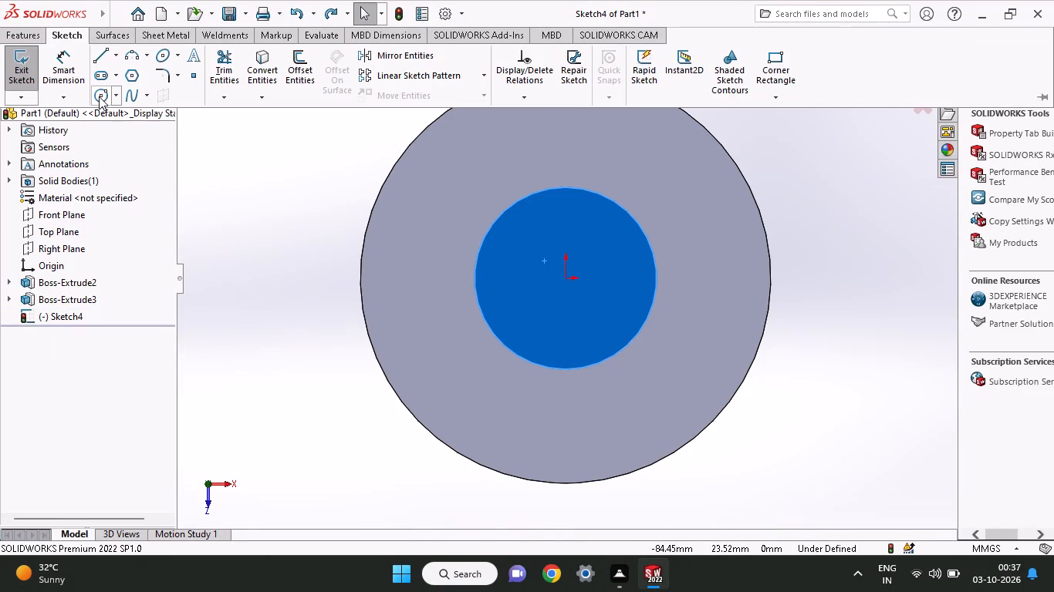
{"action": "left_click", "coordinate": [98, 94]}
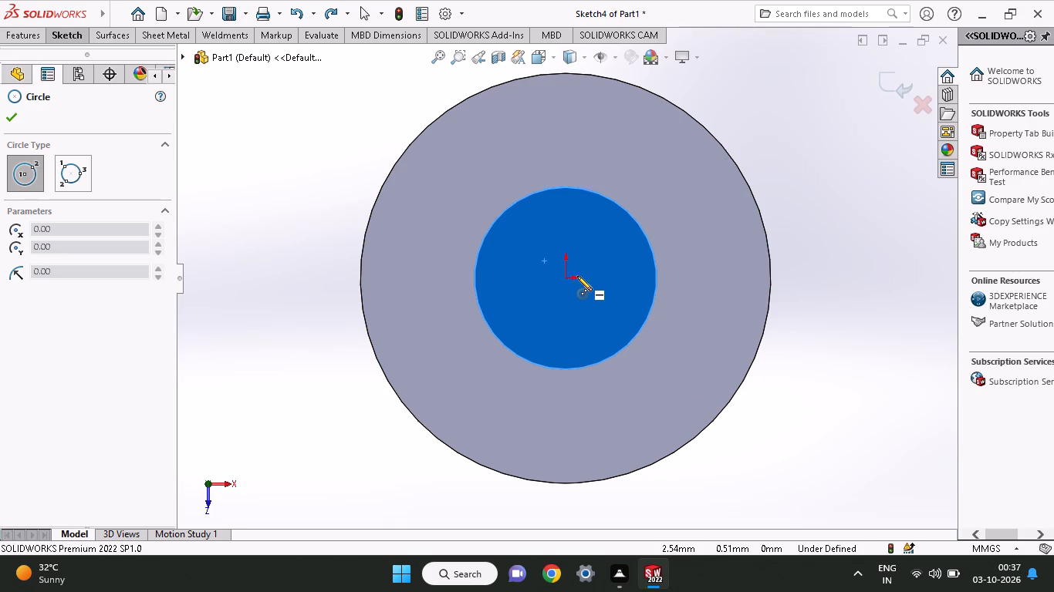
{"action": "left_click", "coordinate": [562, 276]}
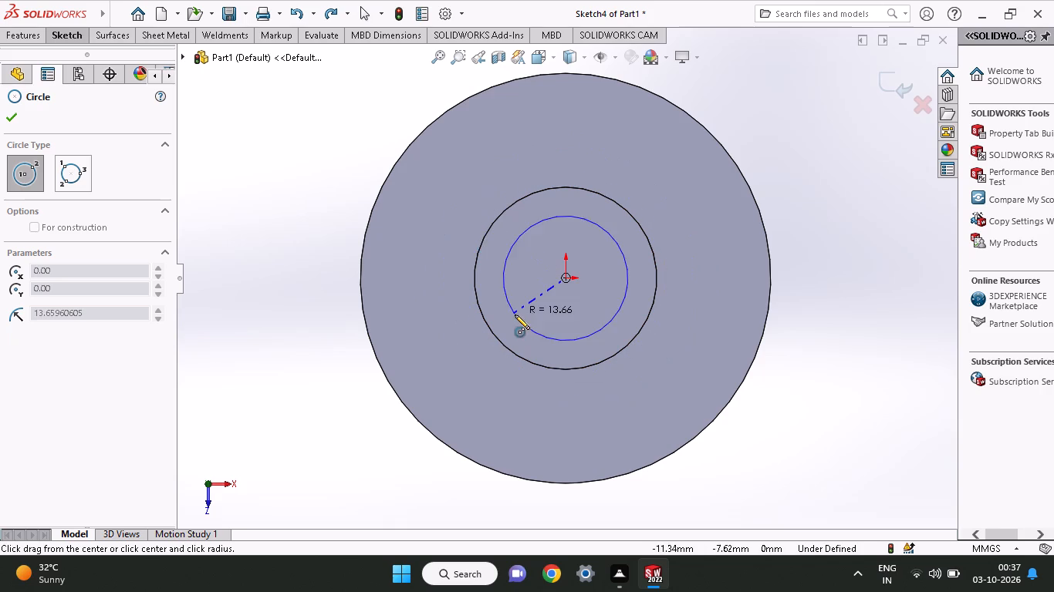
{"action": "left_click", "coordinate": [458, 242]}
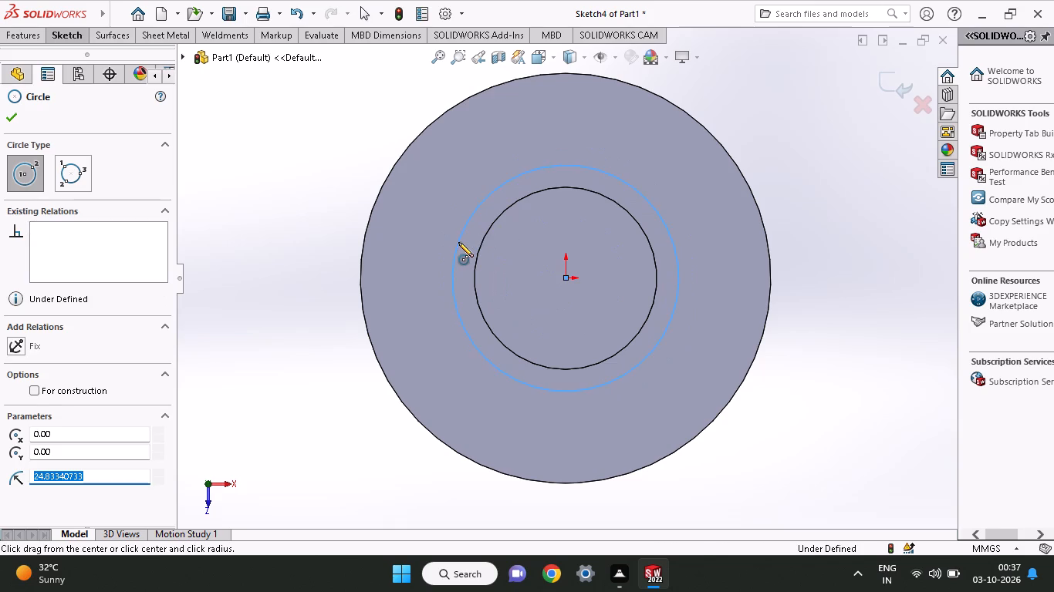
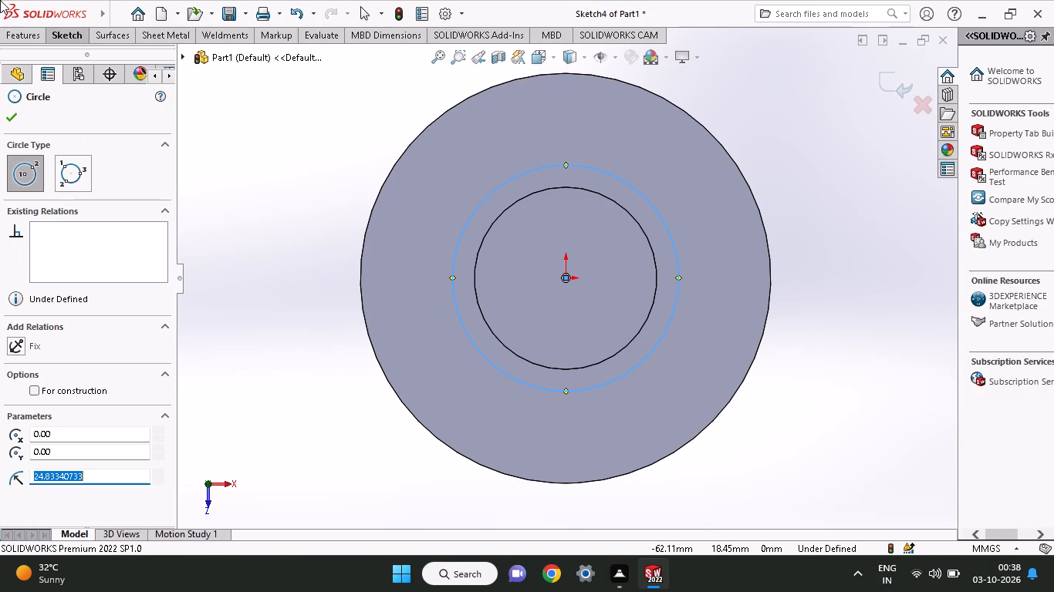
Dimension the new circle around the central cylinder to a diameter of 50 mm.
{"action": "left_click", "coordinate": [56, 37]}
{"action": "left_click", "coordinate": [56, 59]}
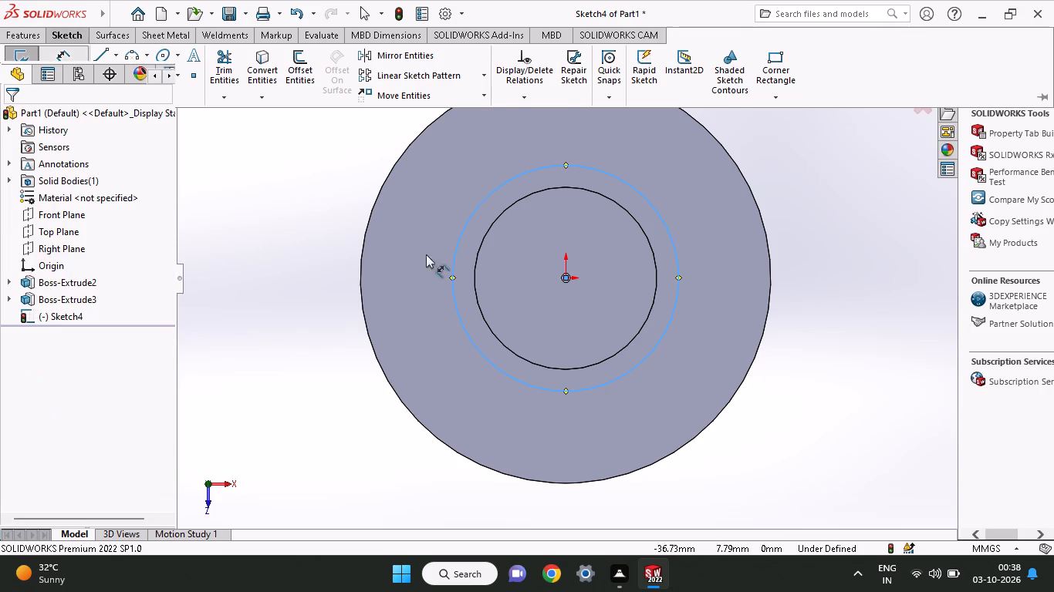
{"action": "left_click", "coordinate": [648, 201]}
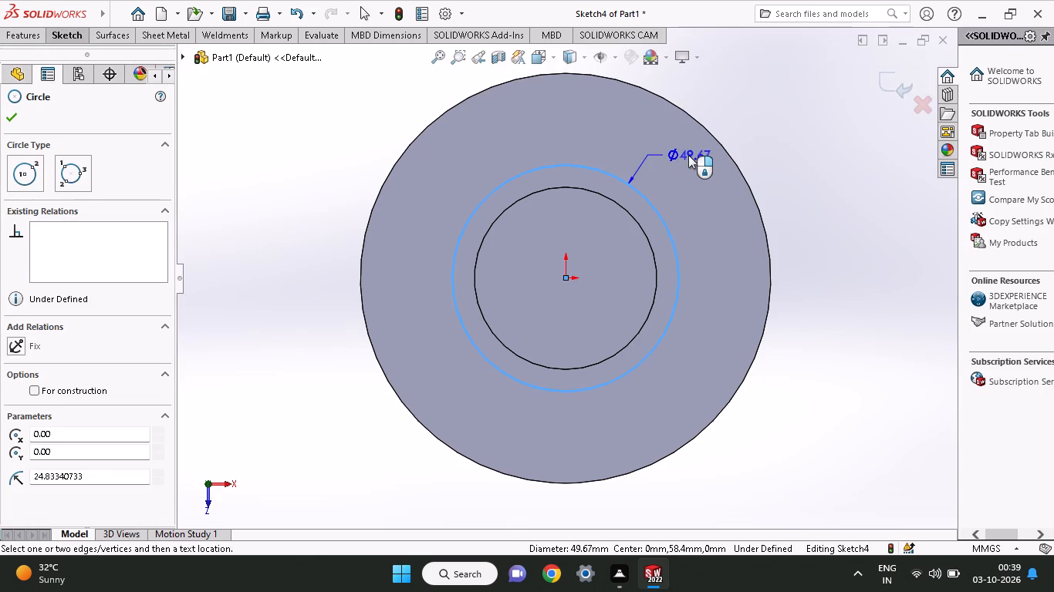
{"action": "left_click", "coordinate": [688, 155]}
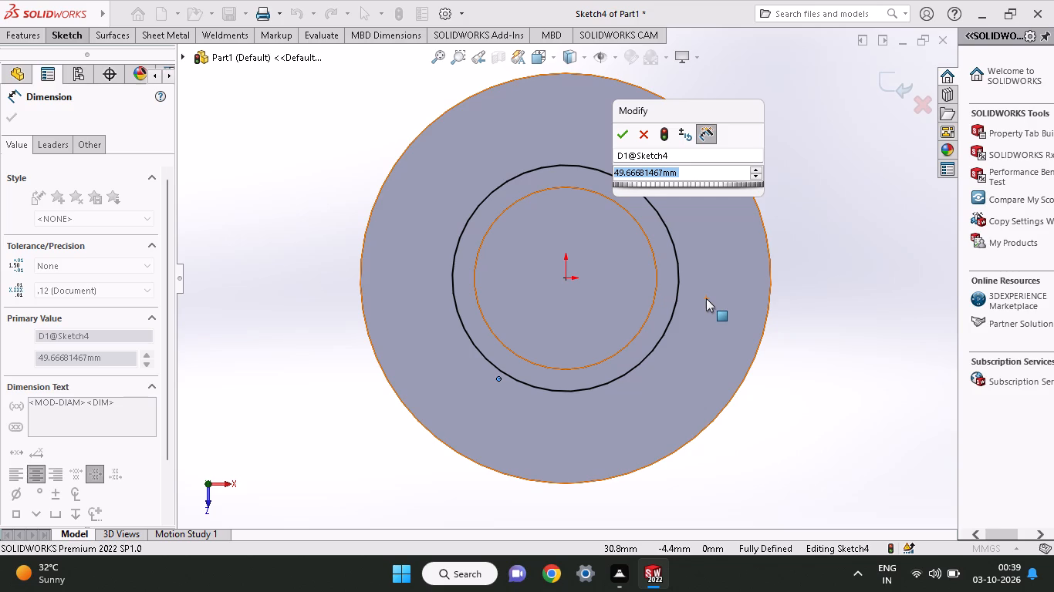
{"action": "type", "text": "50"}
{"action": "key", "text": "Return"}
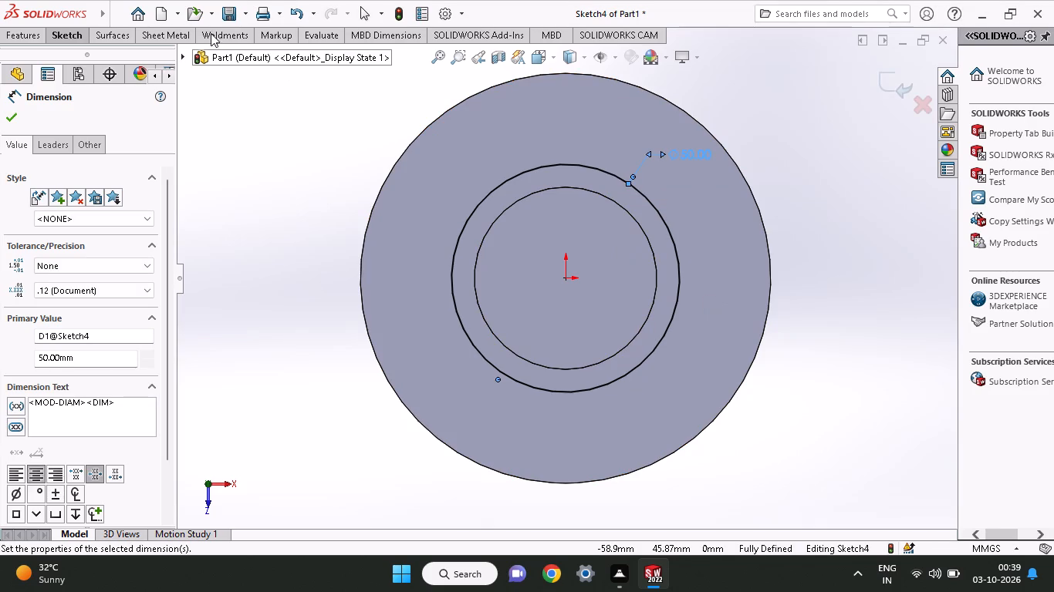
Extrude the 50 mm circle 30 mm upward from the top of the central cylinder, merged with the existing body.
{"action": "left_click", "coordinate": [33, 36]}
{"action": "left_click", "coordinate": [23, 96]}
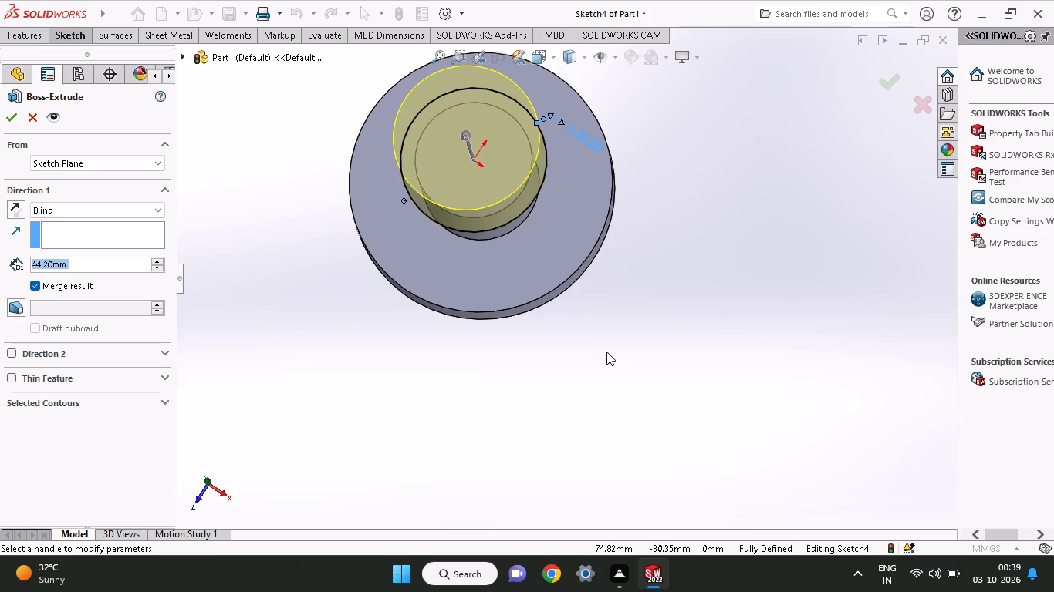
{"action": "type", "text": "30"}
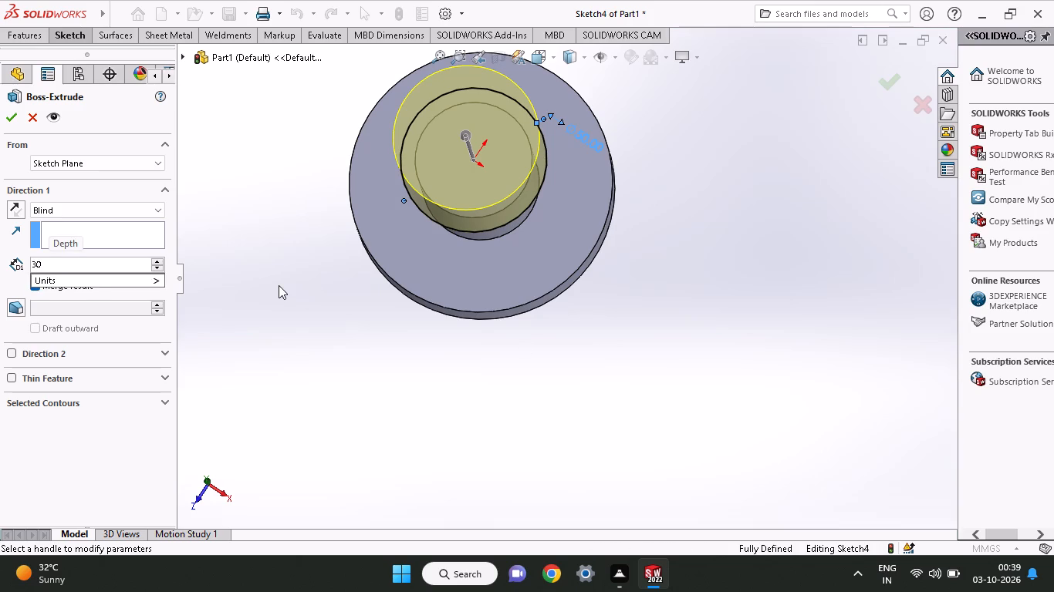
{"action": "key", "text": "Return"}
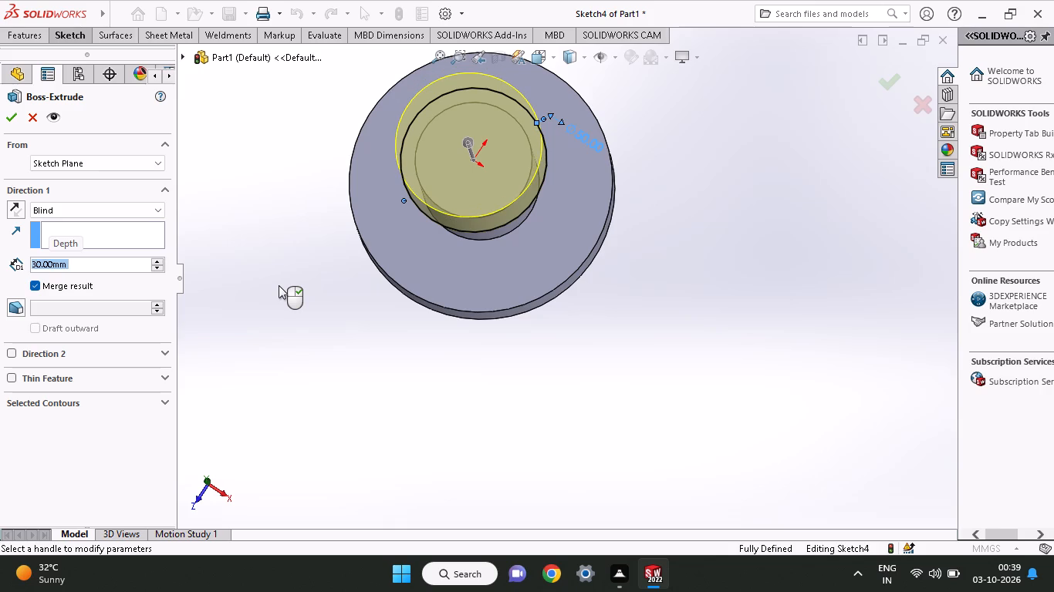
{"action": "left_click", "coordinate": [3, 111]}
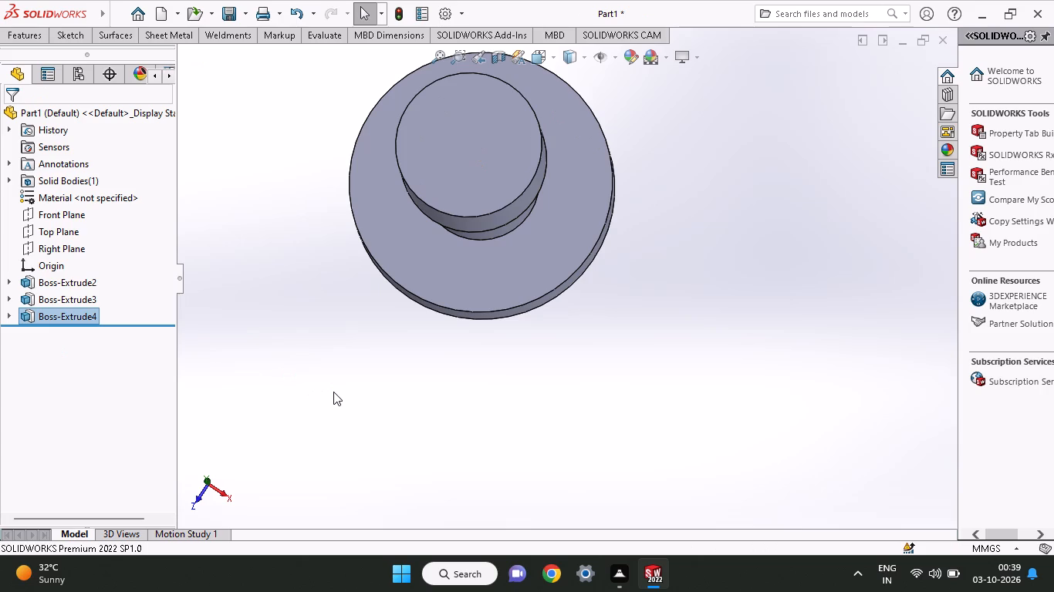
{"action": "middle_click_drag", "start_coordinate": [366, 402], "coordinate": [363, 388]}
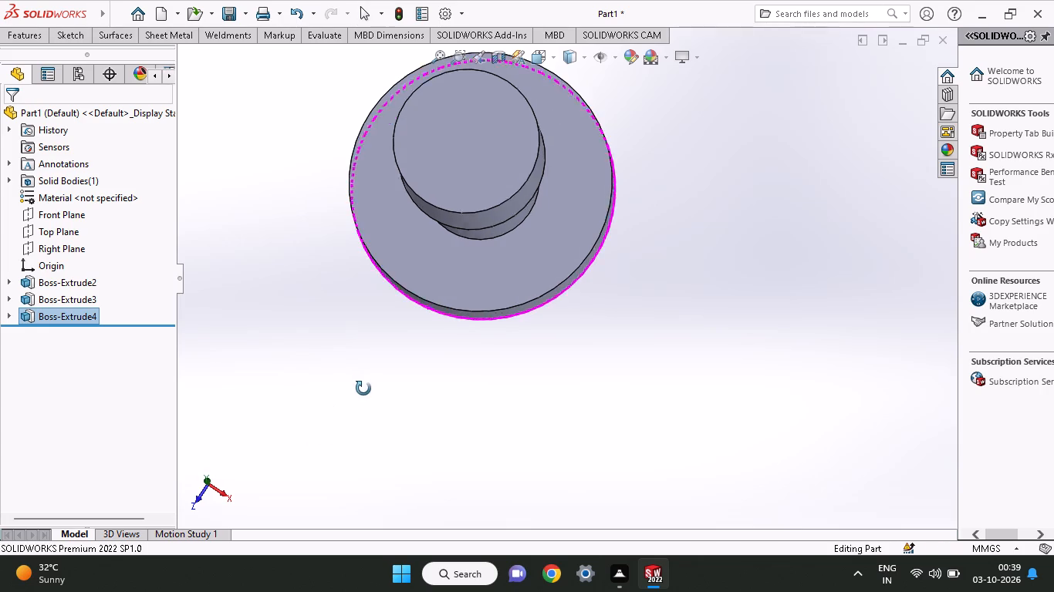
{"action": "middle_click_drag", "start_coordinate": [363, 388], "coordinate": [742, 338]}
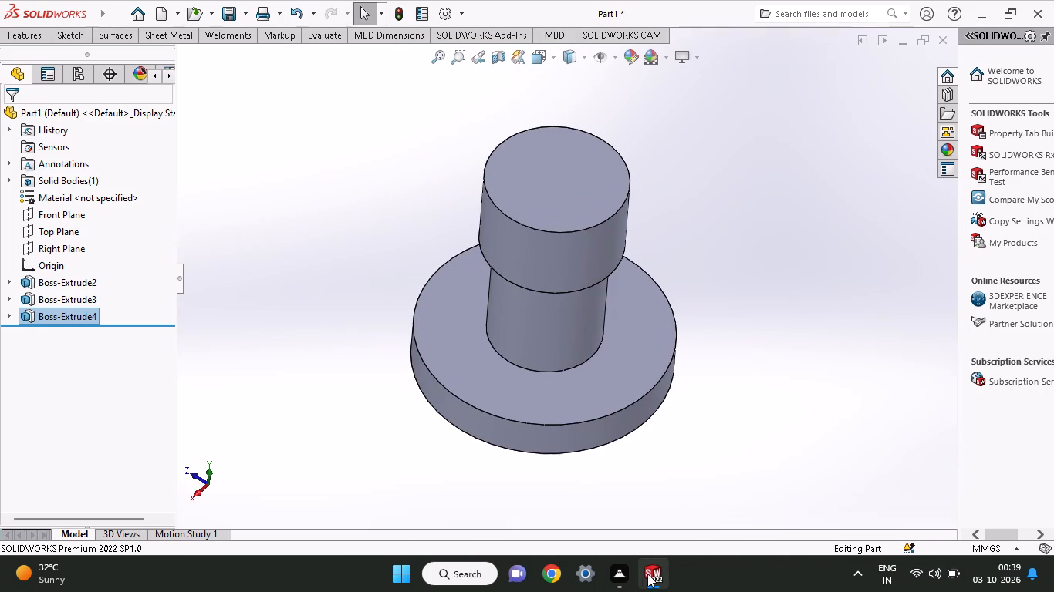
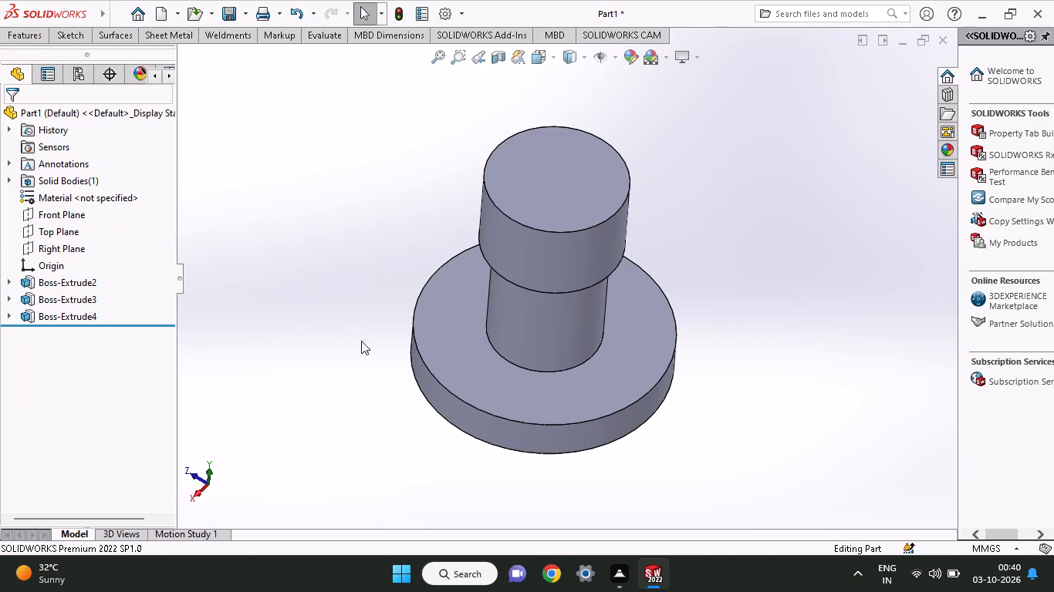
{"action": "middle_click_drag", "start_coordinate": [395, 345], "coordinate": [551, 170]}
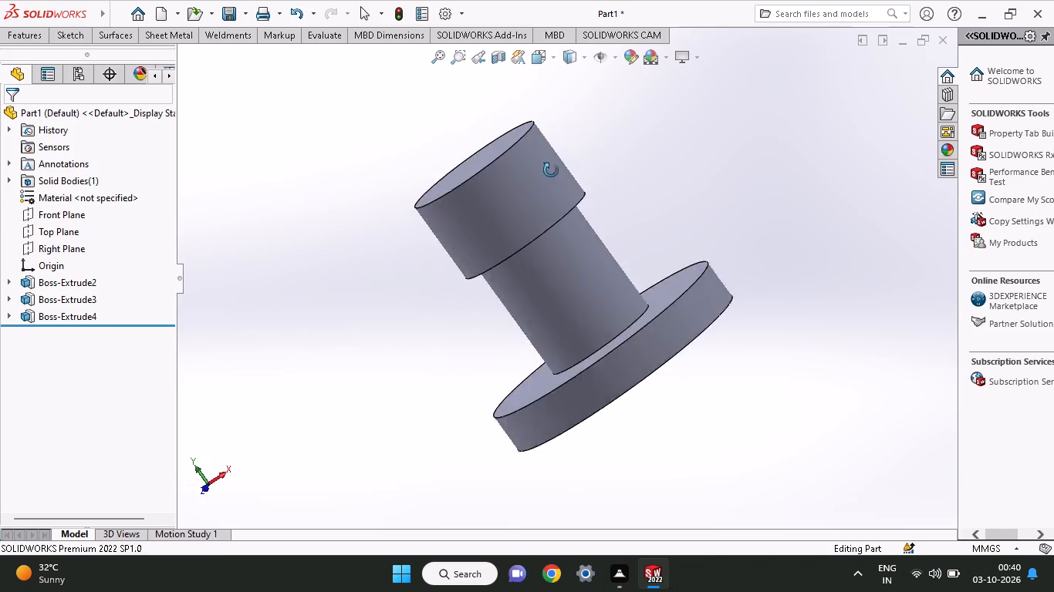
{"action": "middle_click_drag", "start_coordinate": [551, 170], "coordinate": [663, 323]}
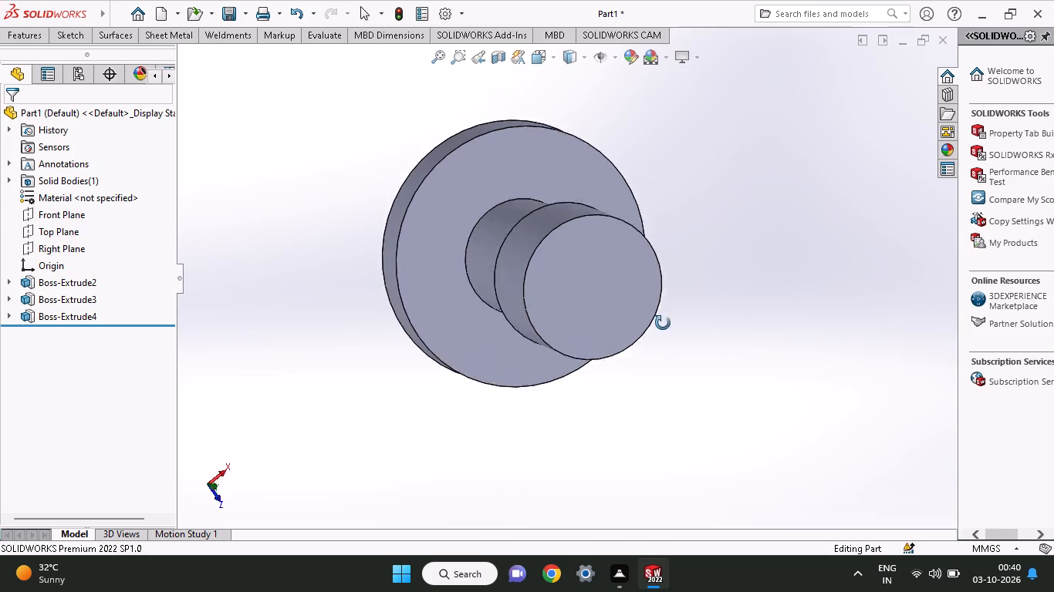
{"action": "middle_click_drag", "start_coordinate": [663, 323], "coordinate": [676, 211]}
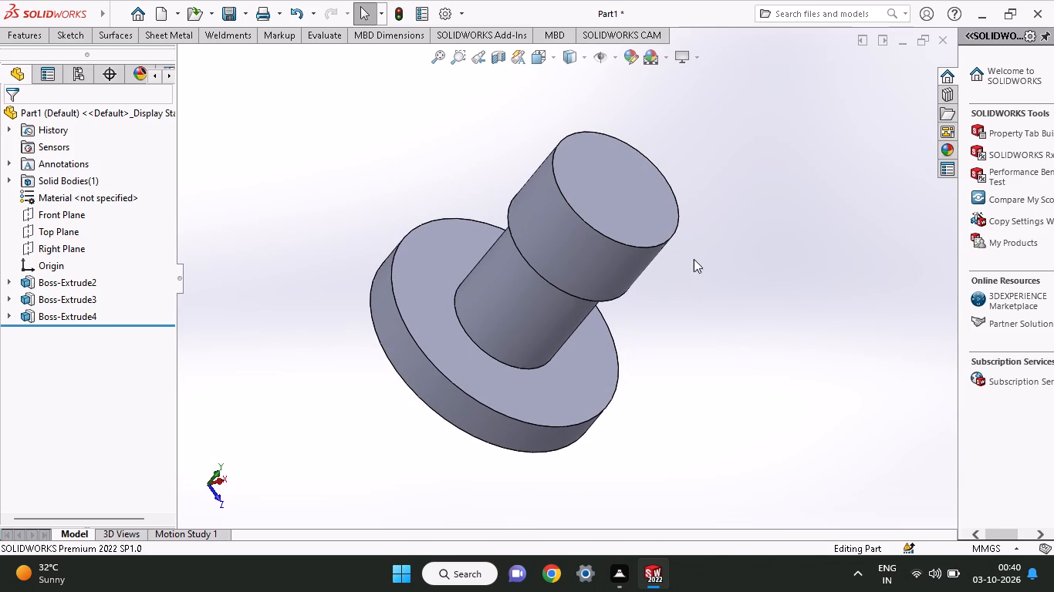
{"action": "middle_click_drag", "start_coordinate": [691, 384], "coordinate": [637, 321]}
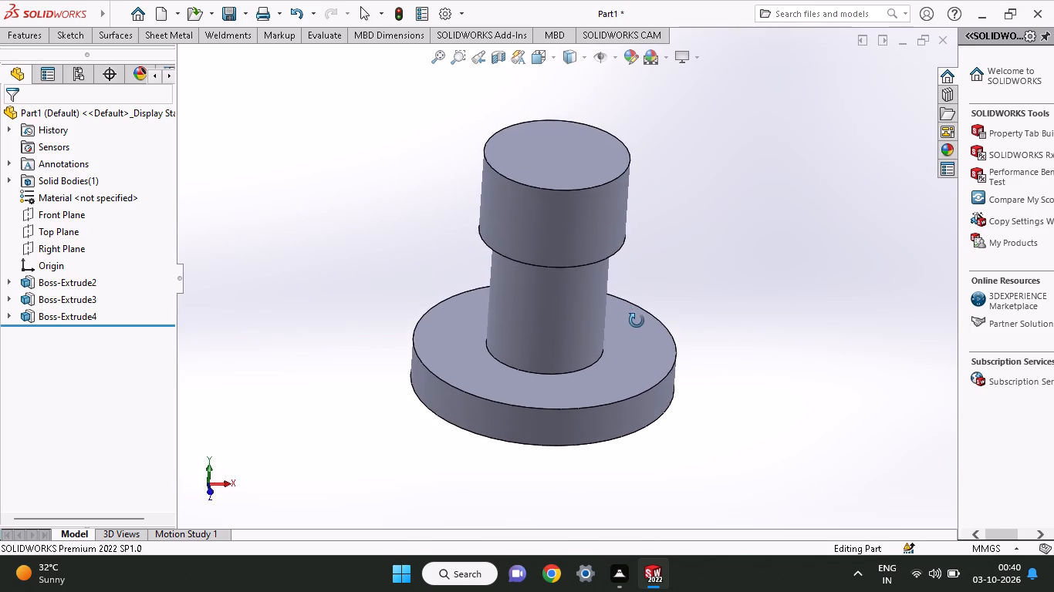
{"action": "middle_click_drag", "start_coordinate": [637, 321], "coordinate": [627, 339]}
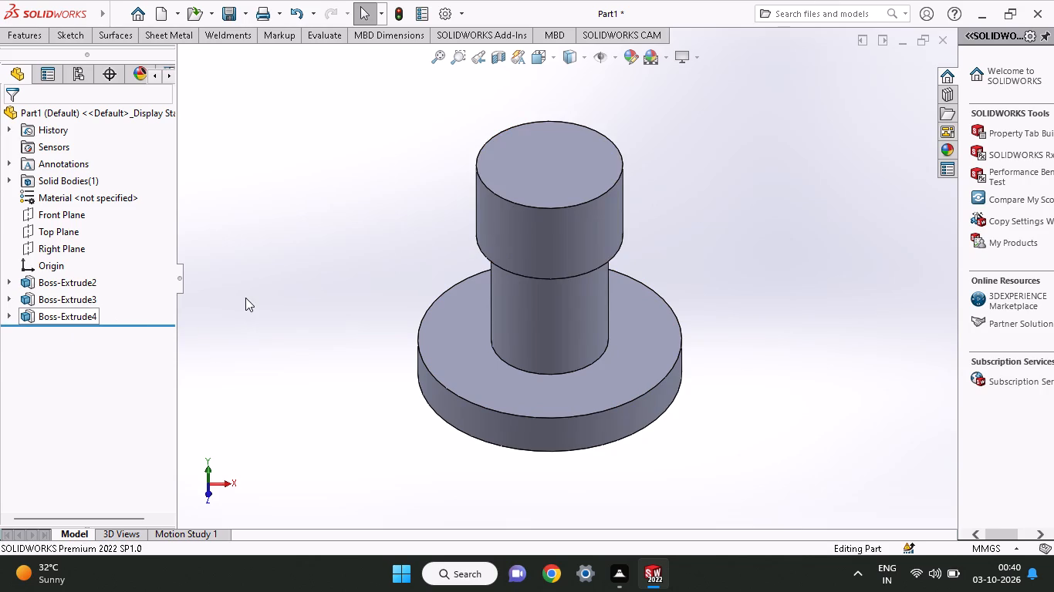
Start a sketch on the base disc's upper face and draw a circle of about 3.8 mm radius, about 35.5 mm directly above the origin.
{"action": "middle_click_drag", "start_coordinate": [247, 294], "coordinate": [245, 463]}
{"action": "left_click", "coordinate": [486, 187]}
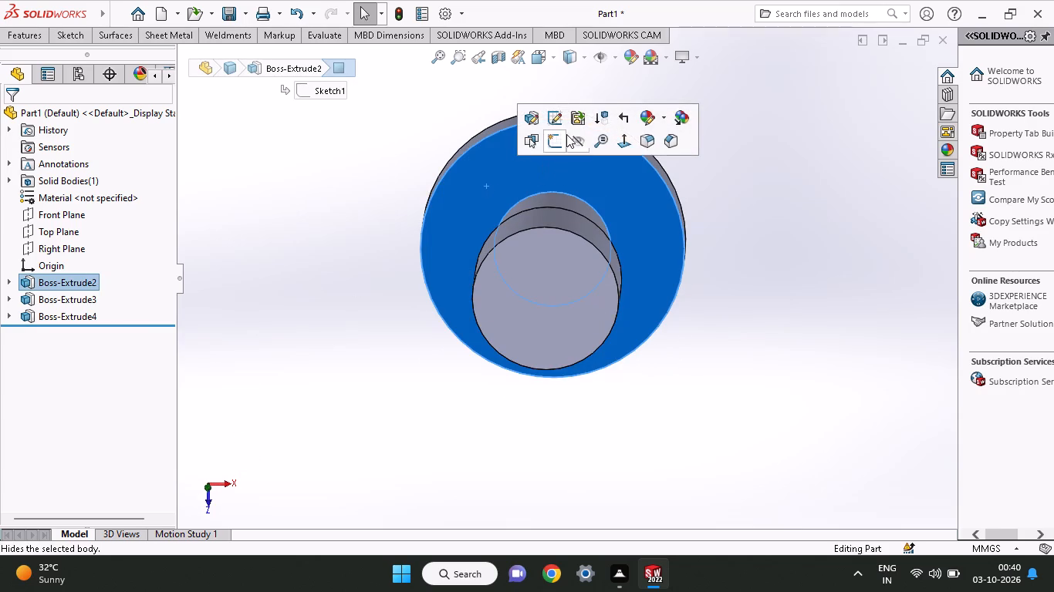
{"action": "left_click", "coordinate": [559, 149]}
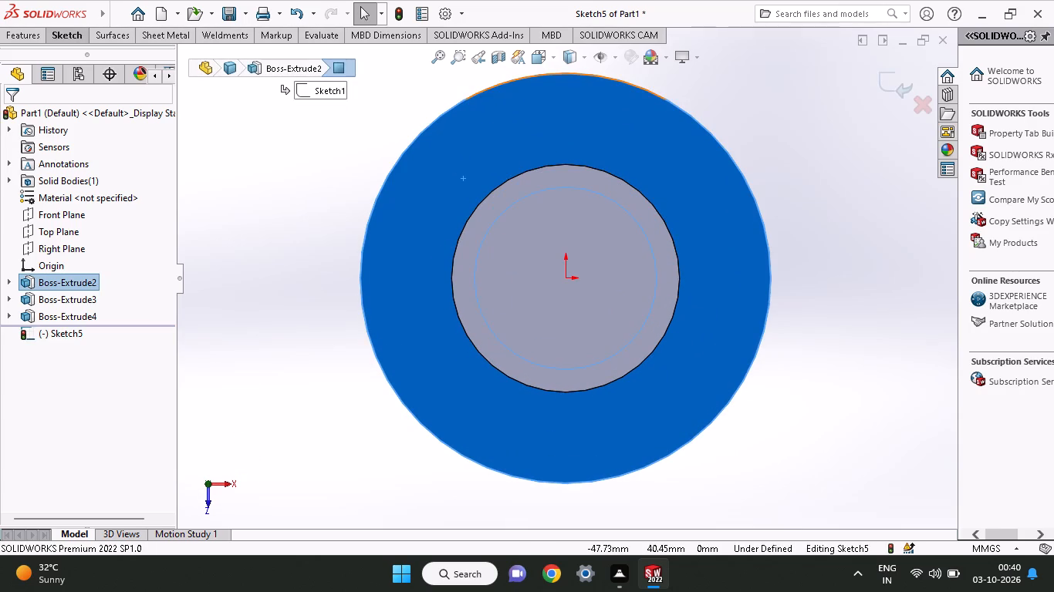
{"action": "left_click", "coordinate": [58, 33]}
{"action": "left_click", "coordinate": [101, 90]}
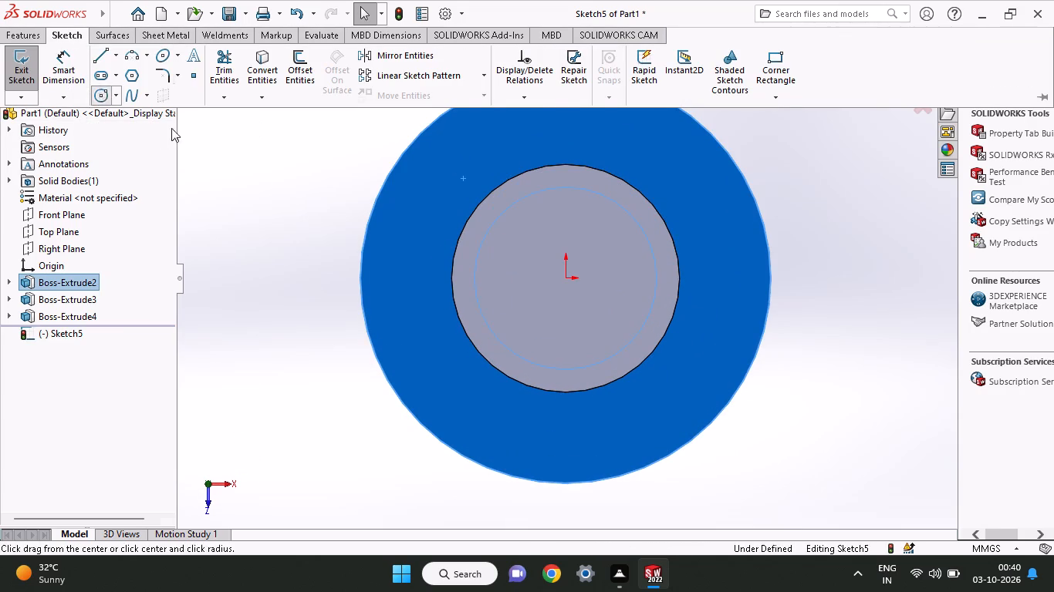
{"action": "left_click", "coordinate": [568, 116]}
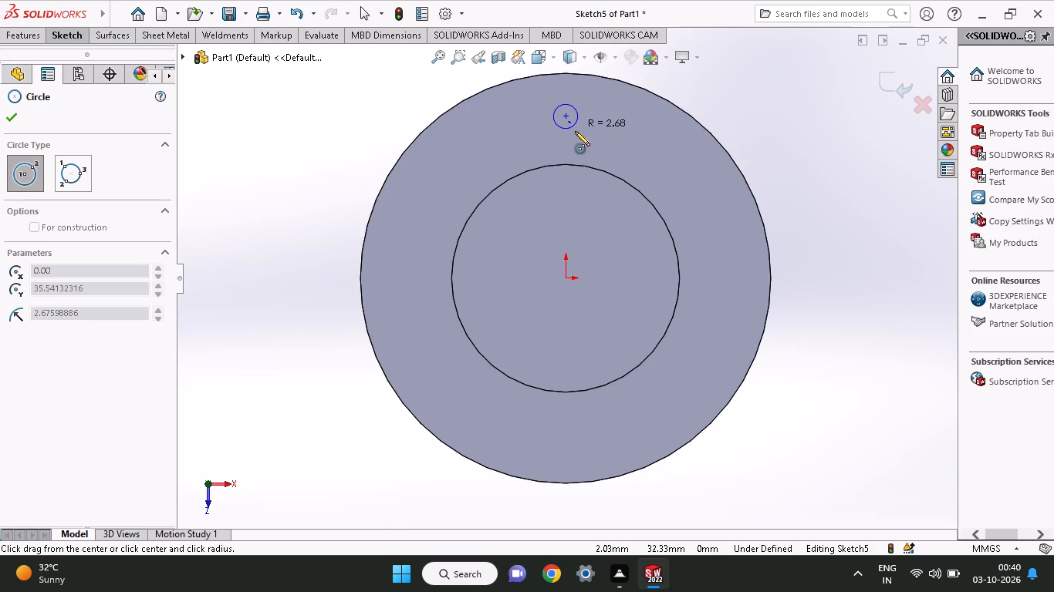
{"action": "left_click", "coordinate": [575, 131]}
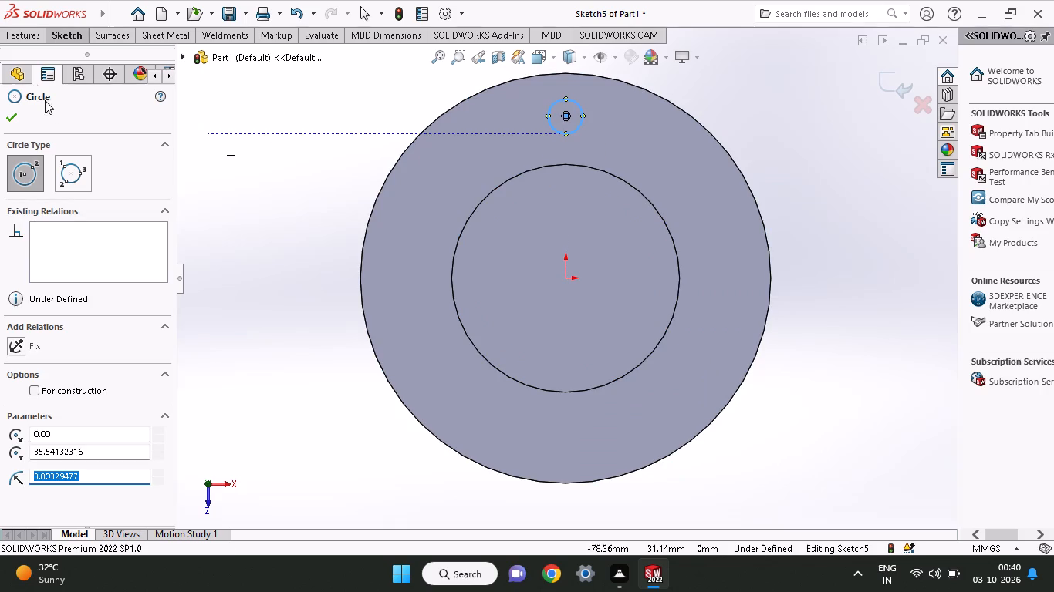
Dimension the small circle on the disc face to a diameter of 12.5 mm.
{"action": "left_click", "coordinate": [49, 40]}
{"action": "left_click", "coordinate": [49, 67]}
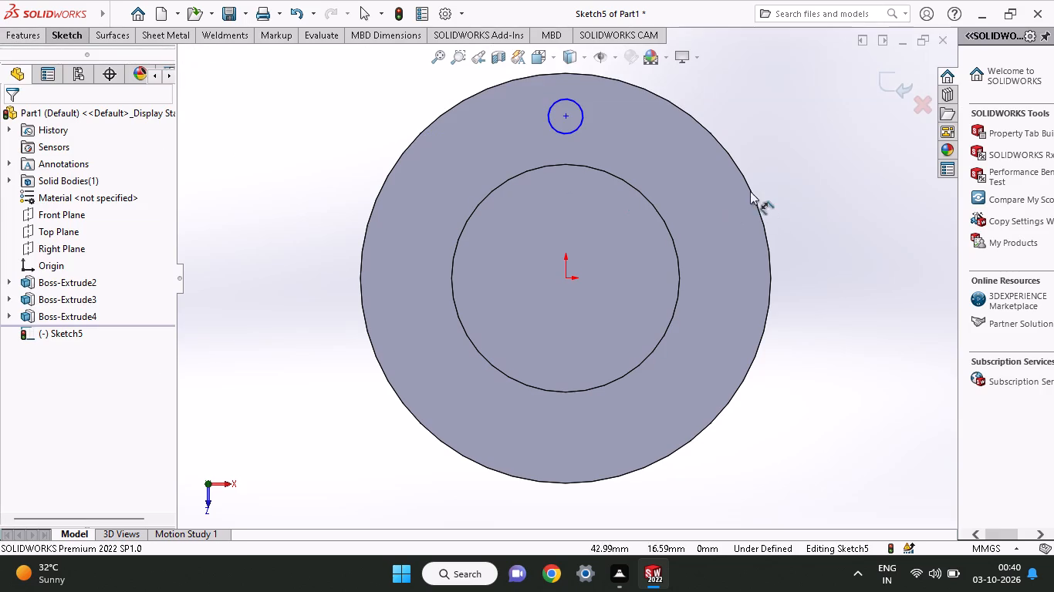
{"action": "left_click", "coordinate": [573, 129]}
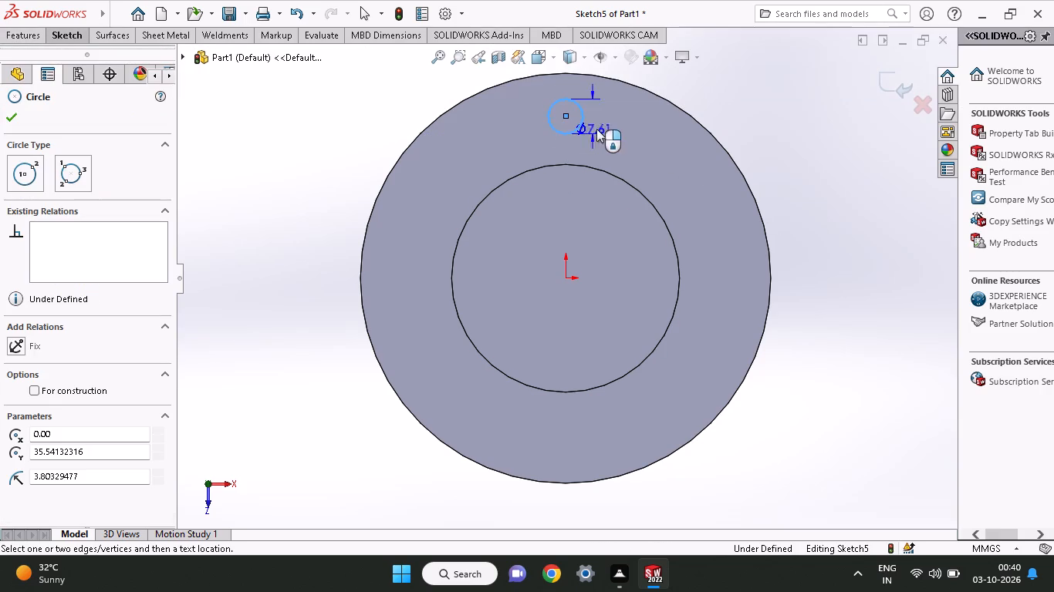
{"action": "left_click", "coordinate": [623, 131]}
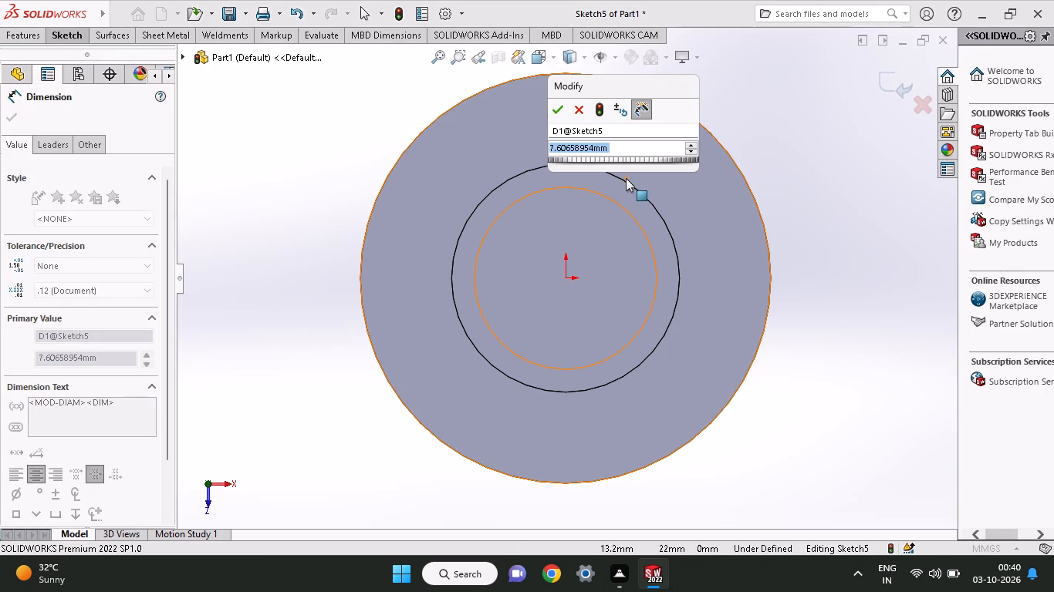
{"action": "type", "text": "12."}
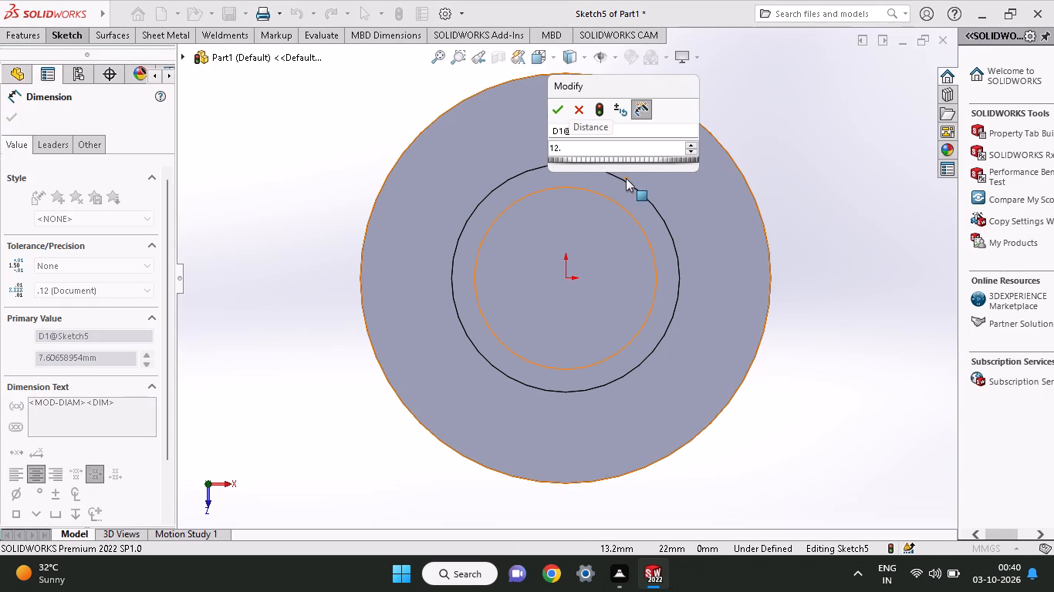
{"action": "key", "text": "5"}
{"action": "key", "text": "Return"}
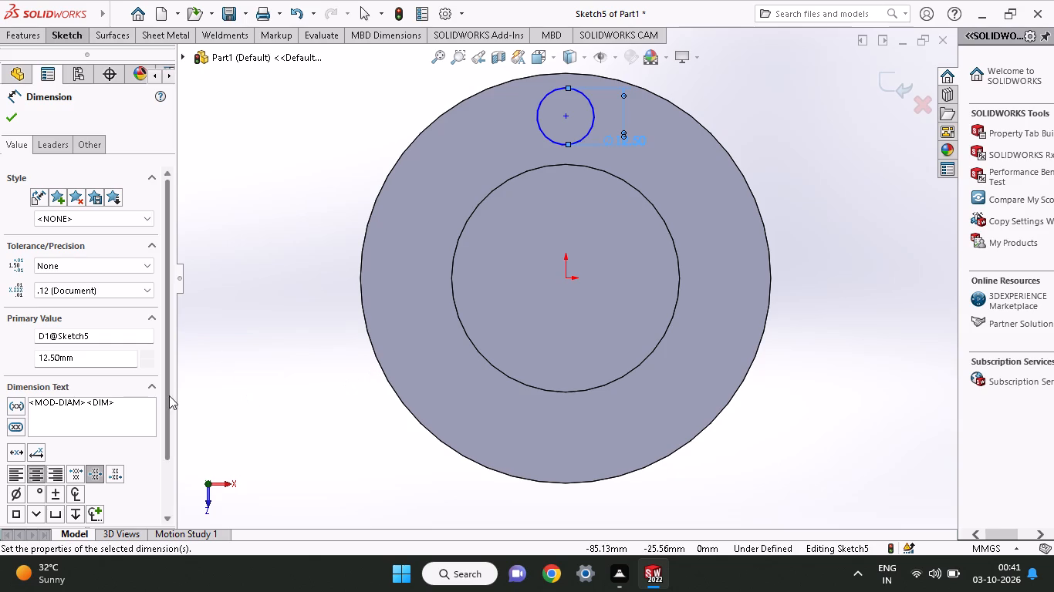
Dimension the distance from the origin to the small circle's center as 65/2, giving 32.50 mm.
{"action": "left_click", "coordinate": [563, 281]}
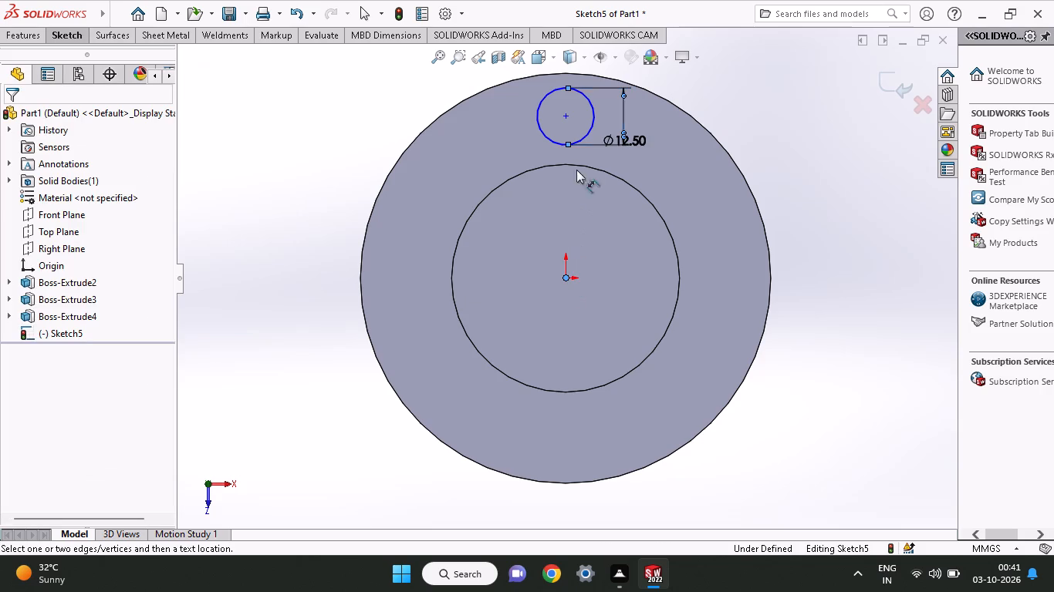
{"action": "left_click", "coordinate": [565, 115]}
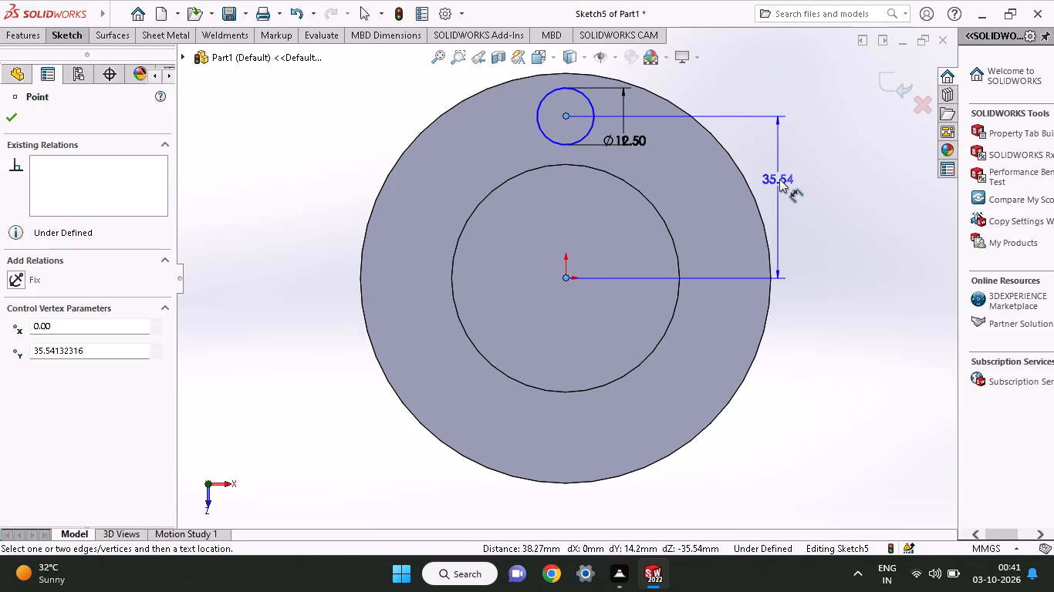
{"action": "left_click", "coordinate": [779, 179]}
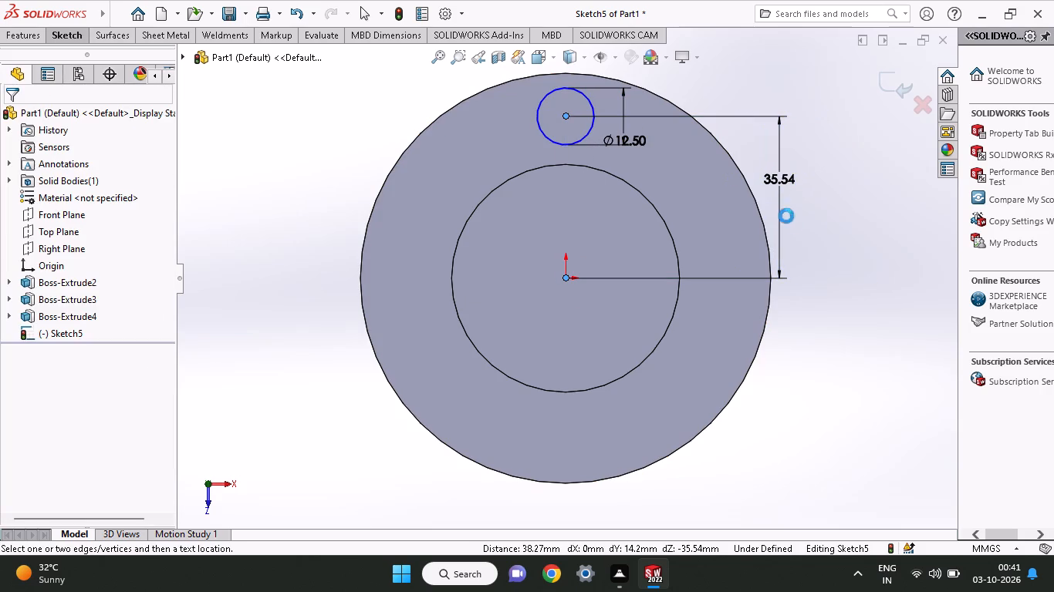
{"action": "type", "text": "65"}
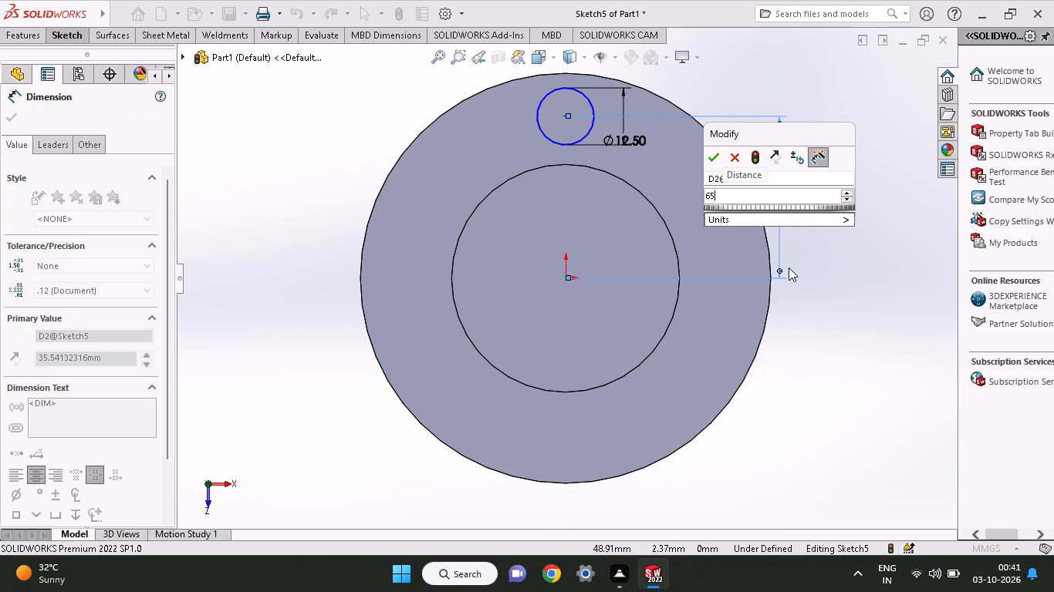
{"action": "key", "text": "slash"}
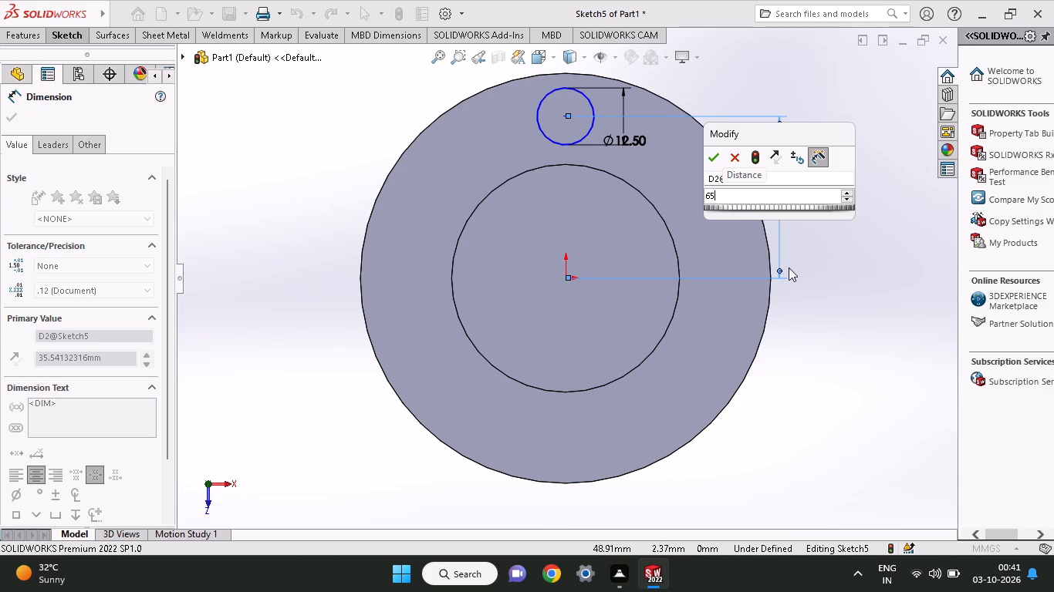
{"action": "key", "text": "2"}
{"action": "key", "text": "Return"}
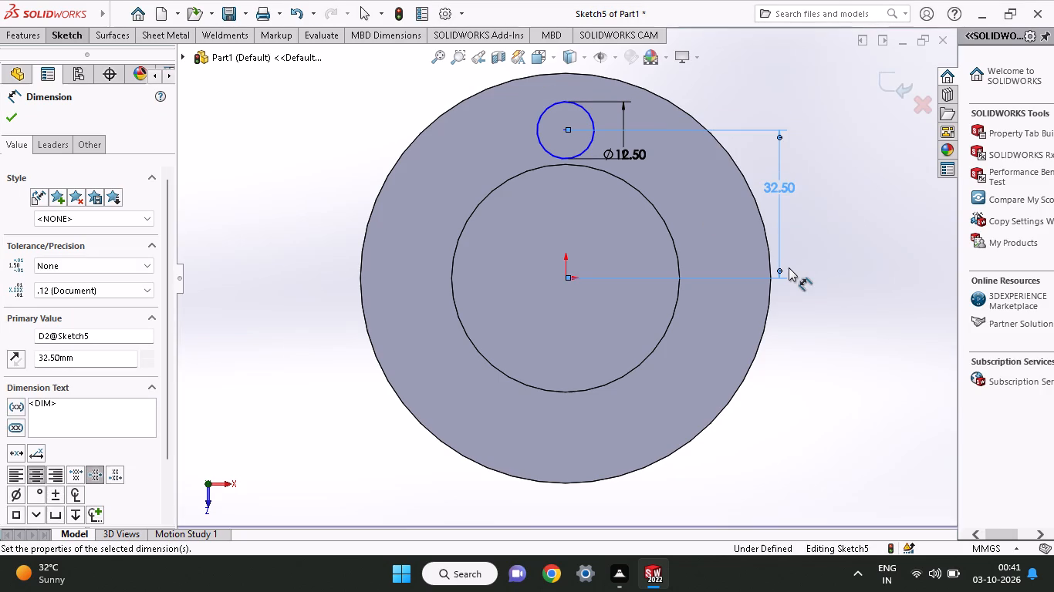
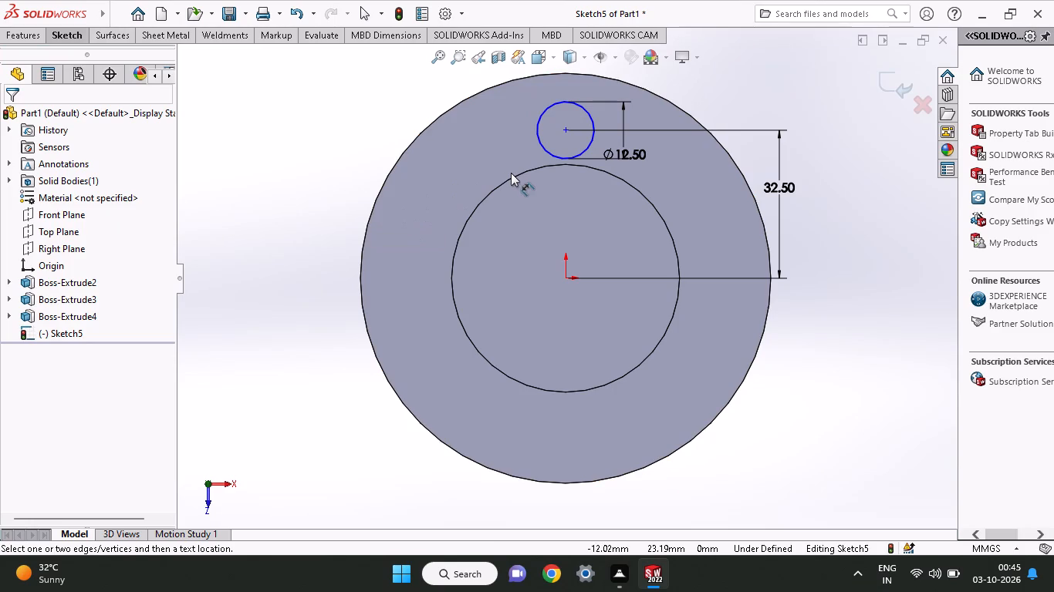
Cut-extrude the 12.5 mm circle through the base disc with a blind depth of 30 mm.
{"action": "right_click", "coordinate": [275, 129]}
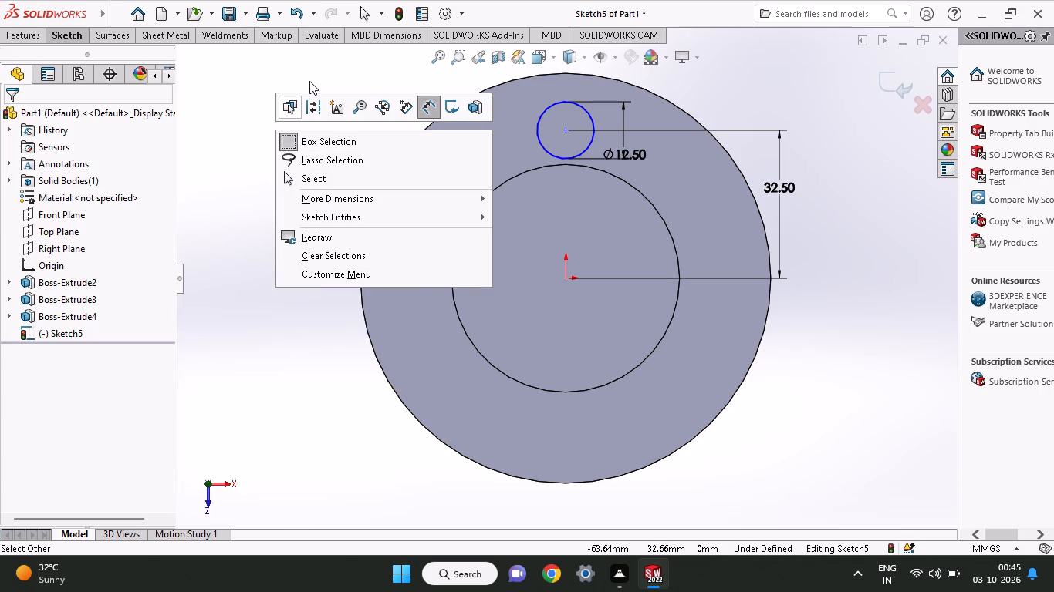
{"action": "key", "text": "Escape"}
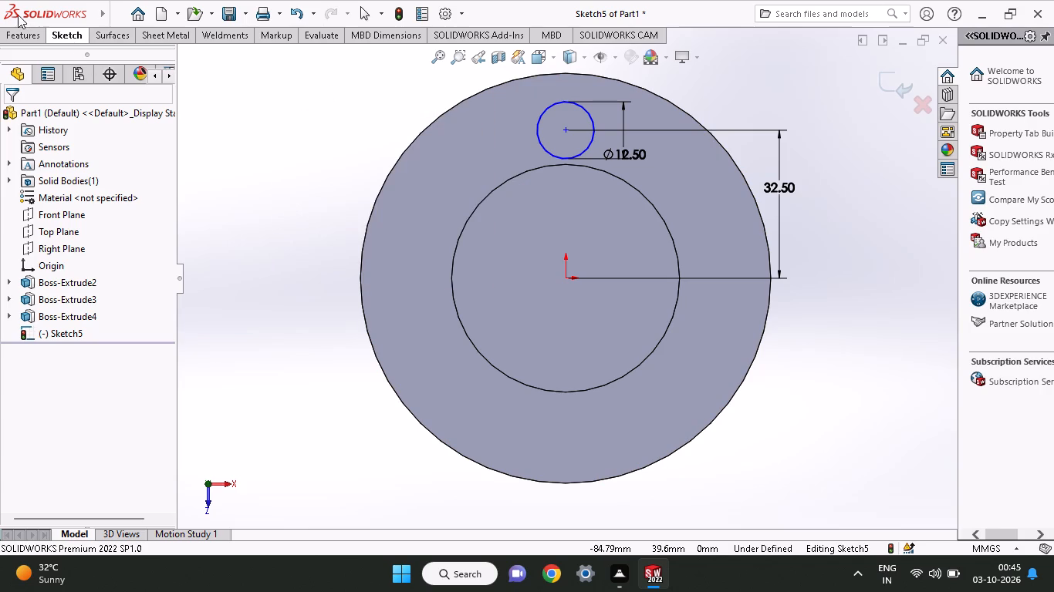
{"action": "left_click", "coordinate": [15, 39]}
{"action": "left_click", "coordinate": [221, 59]}
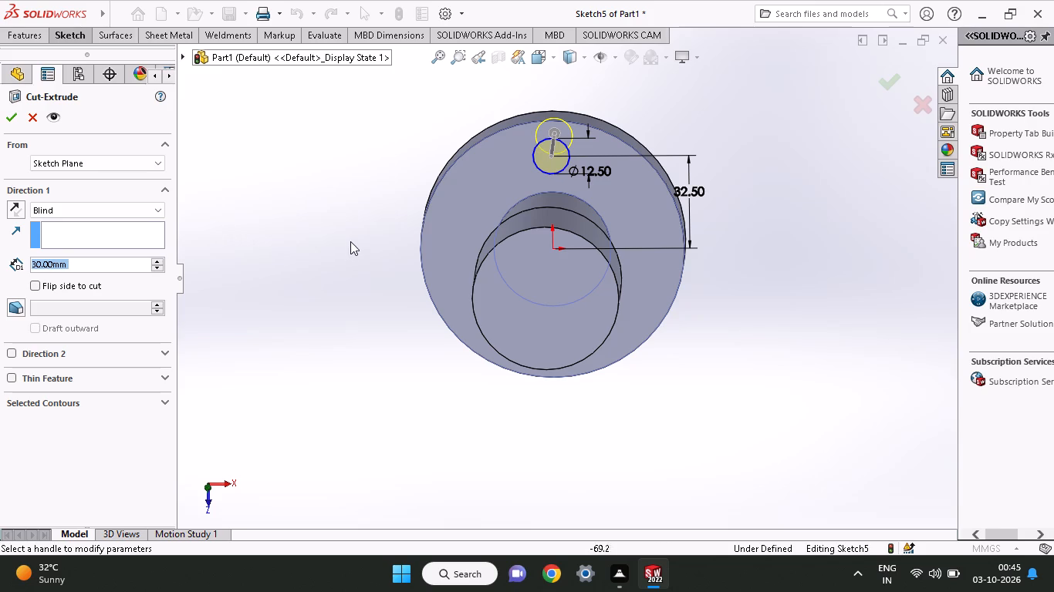
{"action": "left_click", "coordinate": [10, 119]}
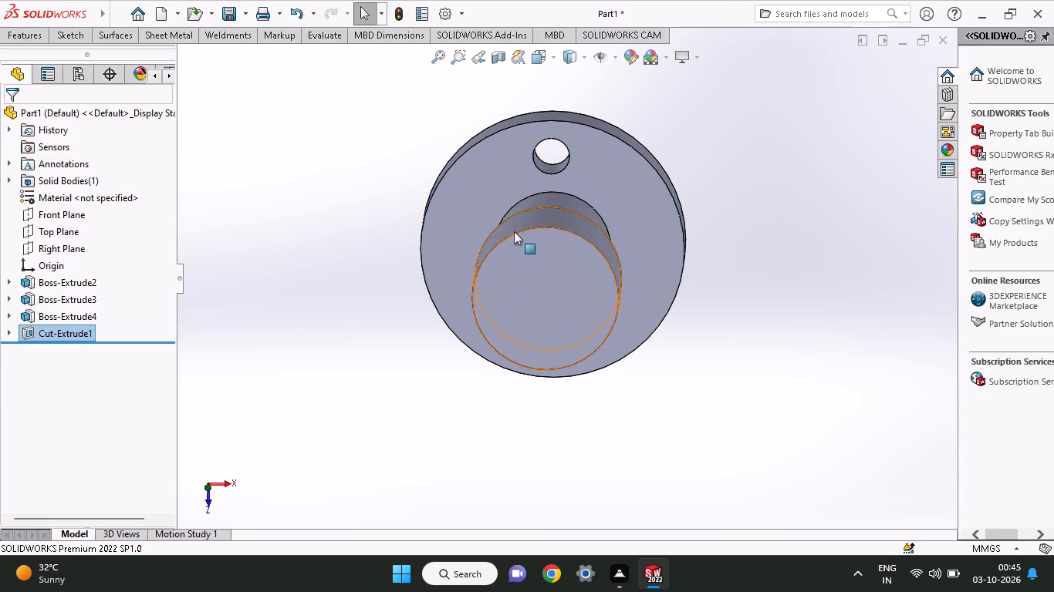
Start a new sketch on the base disc's face on the cylinder side and begin the Circle tool.
{"action": "middle_click_drag", "start_coordinate": [604, 281], "coordinate": [643, 193]}
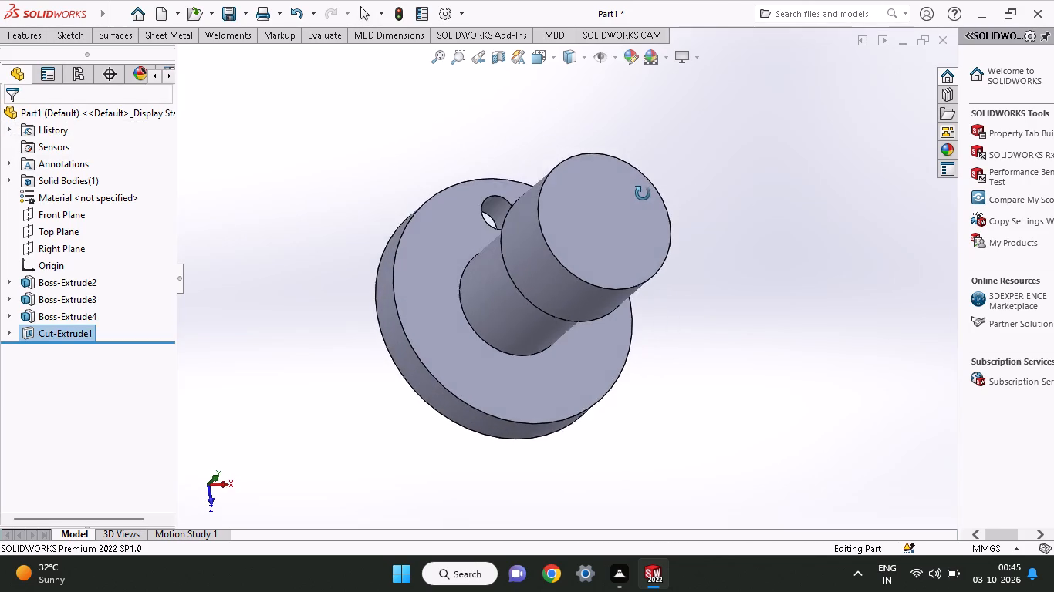
{"action": "middle_click_drag", "start_coordinate": [643, 193], "coordinate": [616, 288]}
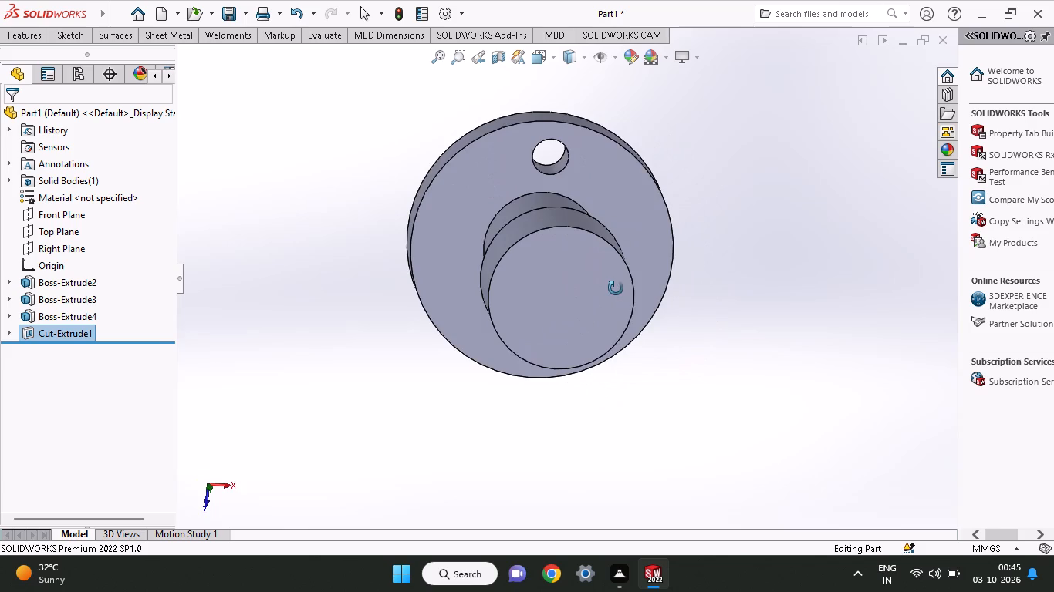
{"action": "middle_click_drag", "start_coordinate": [616, 288], "coordinate": [482, 180]}
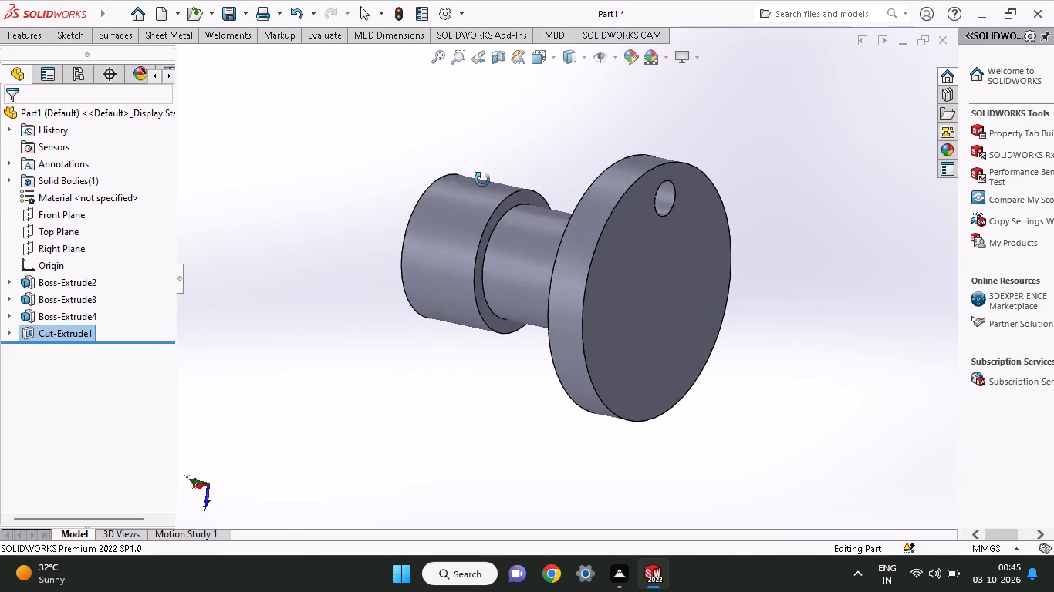
{"action": "middle_click_drag", "start_coordinate": [482, 180], "coordinate": [577, 220]}
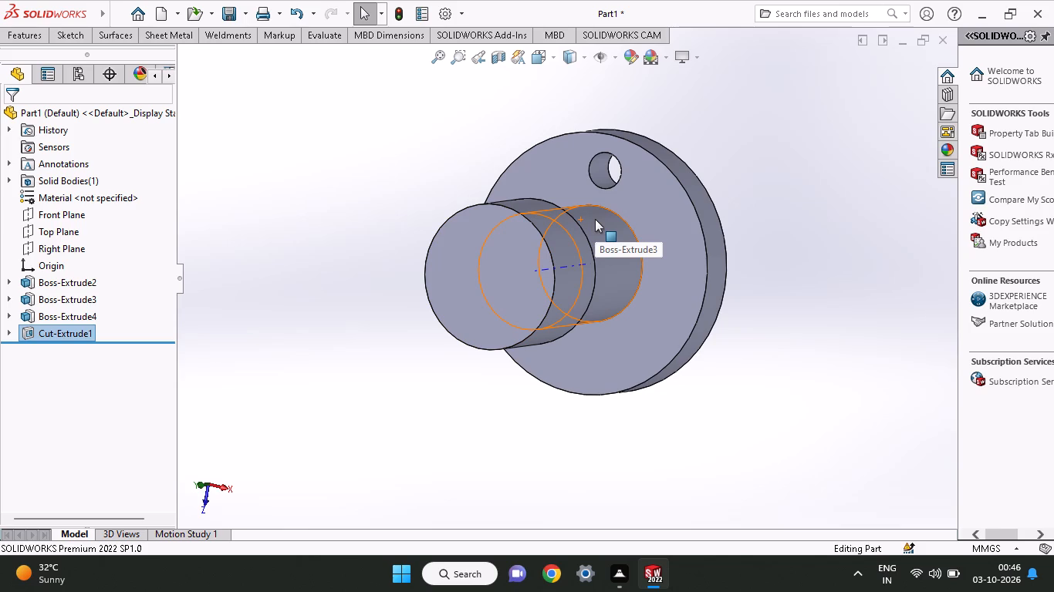
{"action": "left_click", "coordinate": [683, 309]}
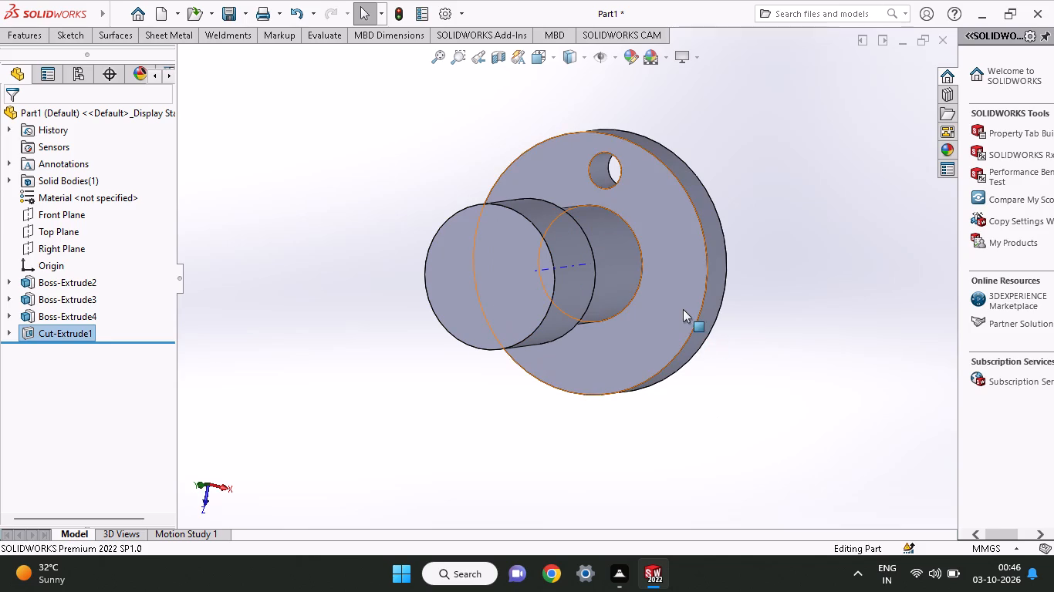
{"action": "left_click", "coordinate": [761, 271]}
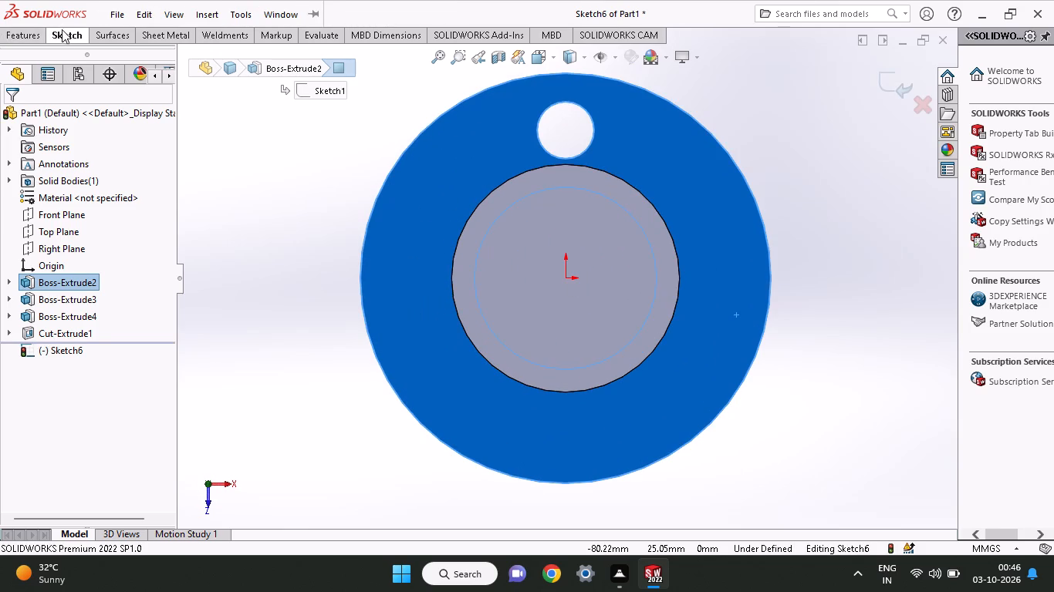
{"action": "left_click", "coordinate": [63, 32]}
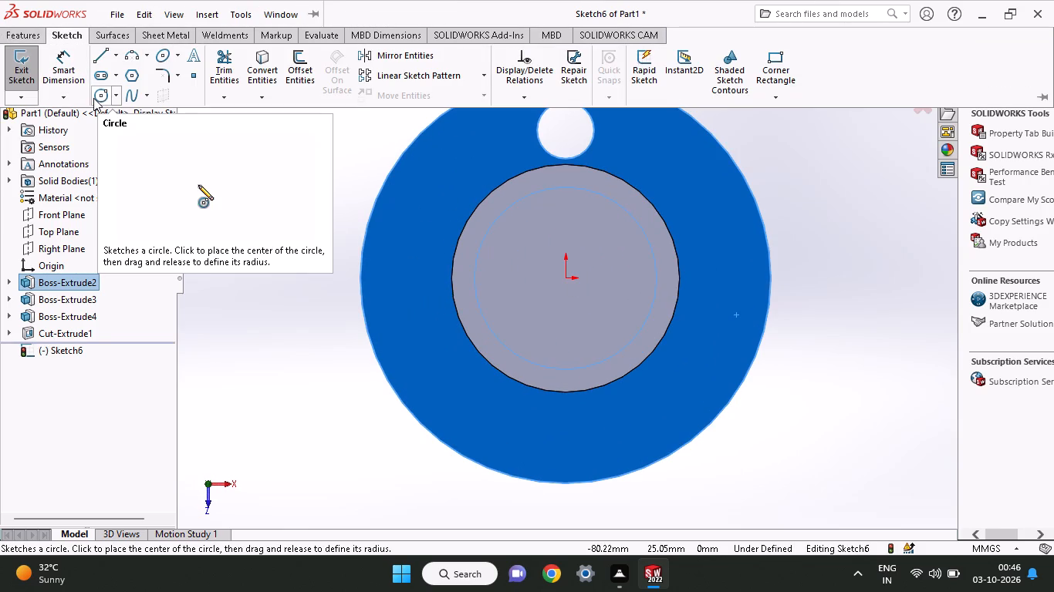
{"action": "left_click", "coordinate": [95, 98]}
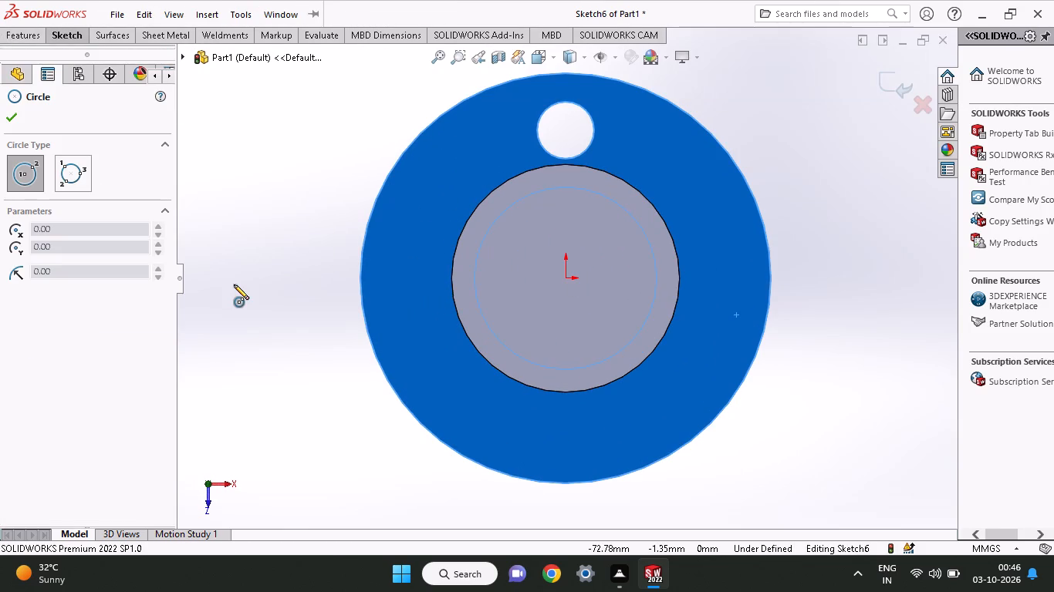
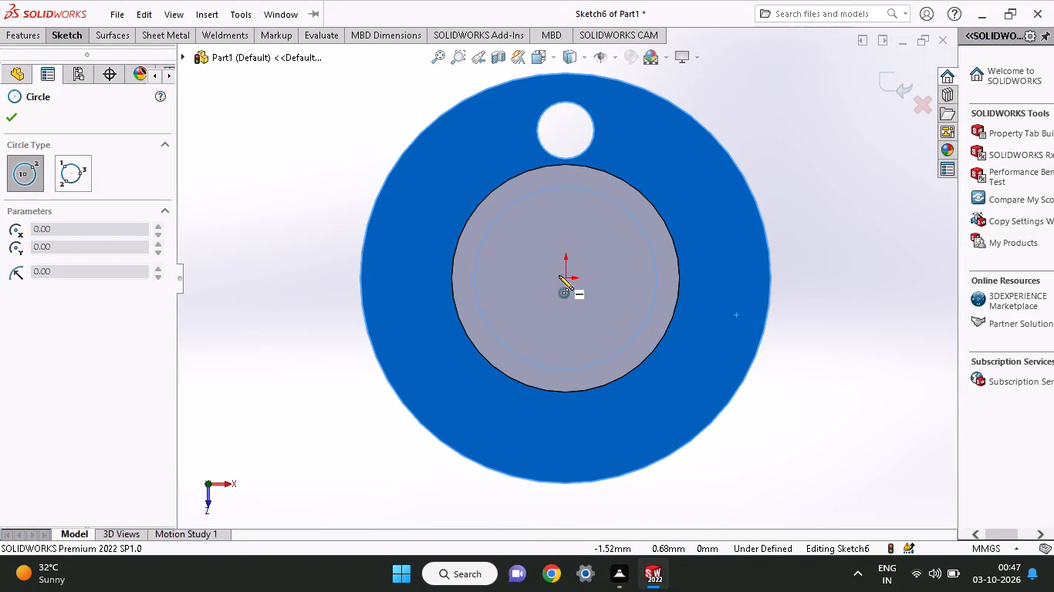
Sketch a circle of about 6.1 mm radius on the base disc's face, centred level with the origin about 34 mm along +X.
{"action": "left_click", "coordinate": [721, 276]}
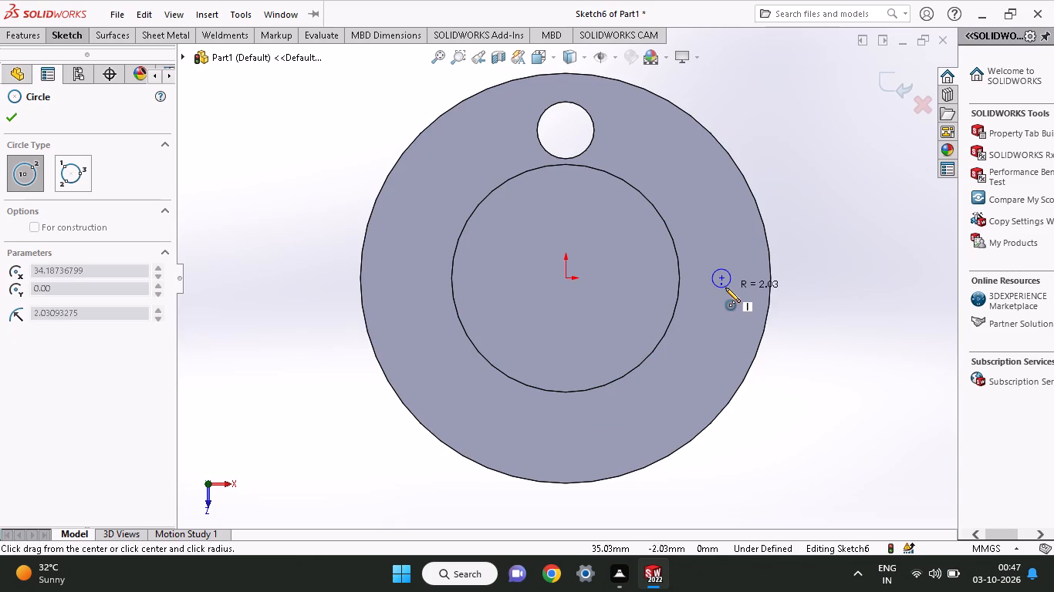
{"action": "left_click", "coordinate": [723, 306]}
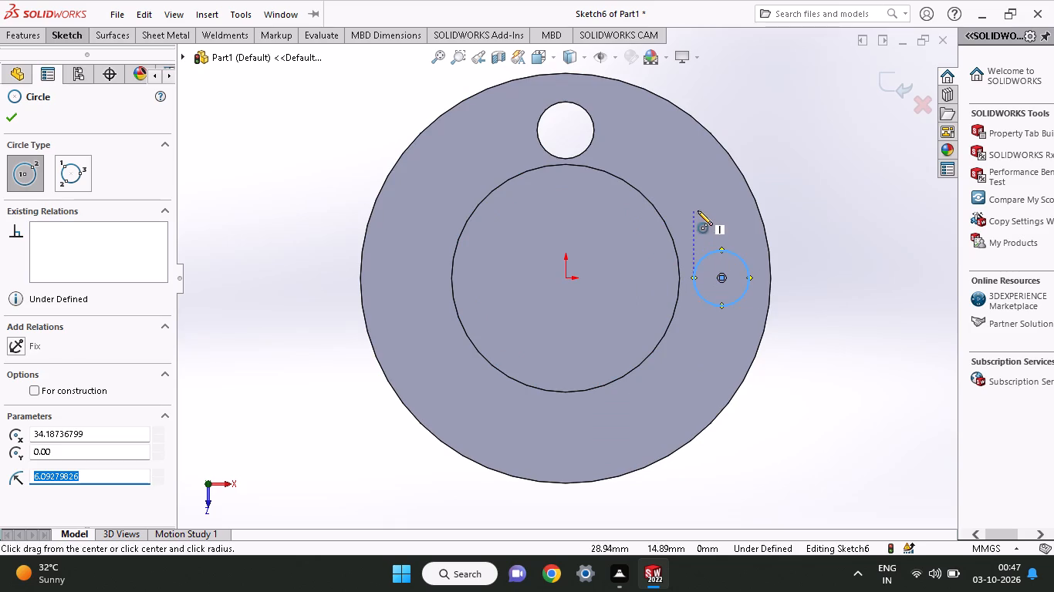
Dimension the horizontal distance from the origin to the new circle's centre as 65/2 (32.5 mm).
{"action": "left_click", "coordinate": [70, 39]}
{"action": "left_click", "coordinate": [69, 78]}
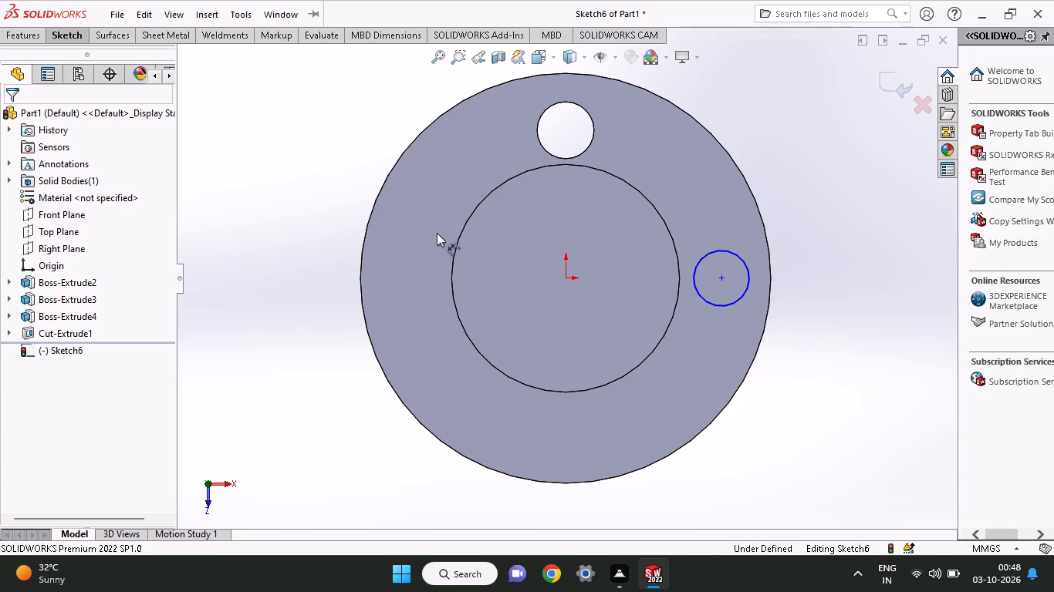
{"action": "left_click", "coordinate": [563, 279]}
{"action": "left_click", "coordinate": [718, 276]}
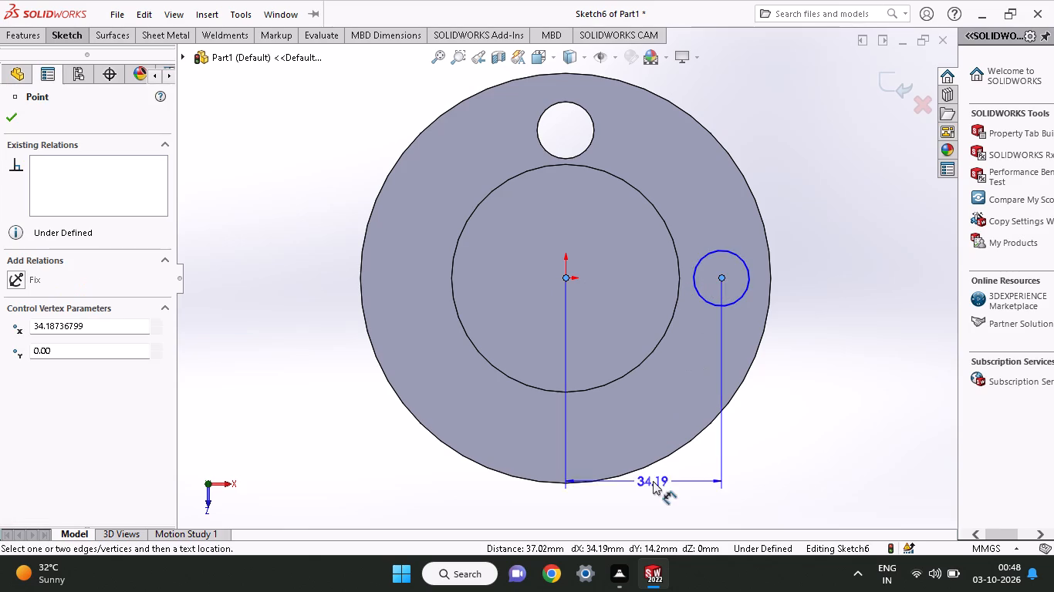
{"action": "left_click", "coordinate": [677, 501]}
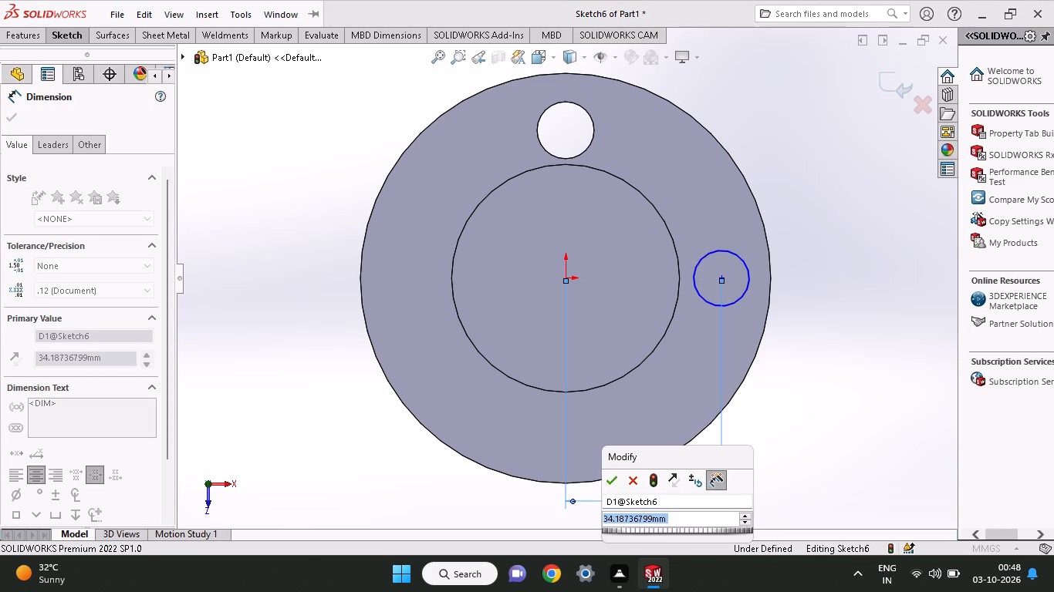
{"action": "type", "text": "65"}
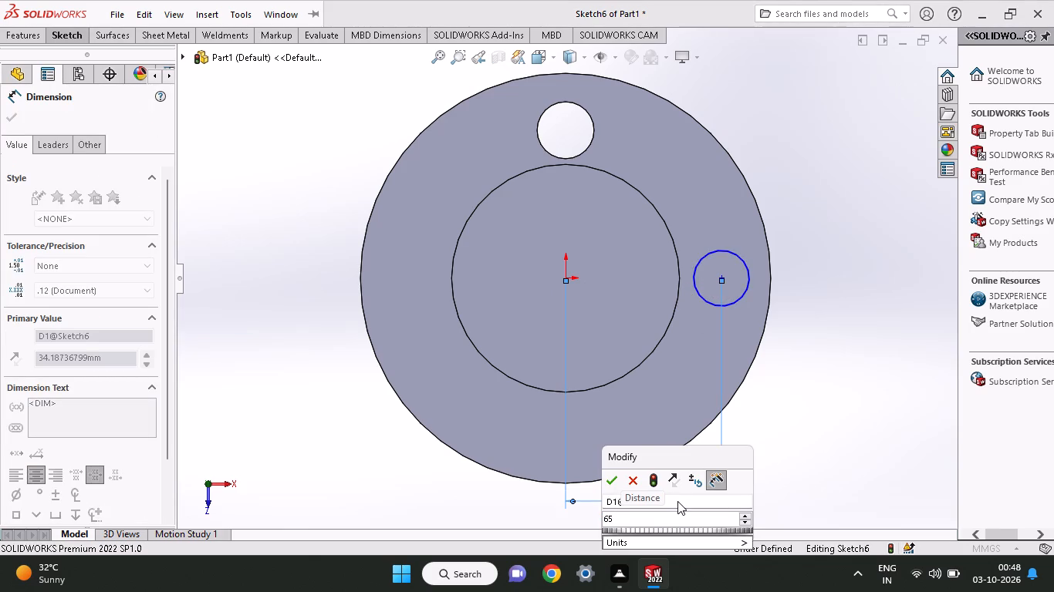
{"action": "key", "text": "slash"}
{"action": "key", "text": "2"}
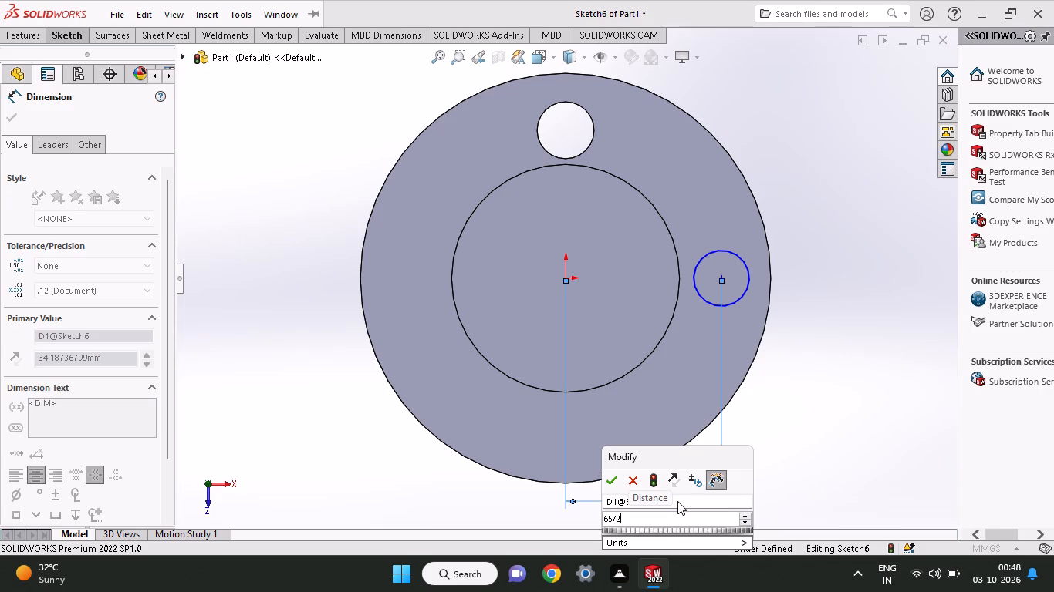
{"action": "key", "text": "Return"}
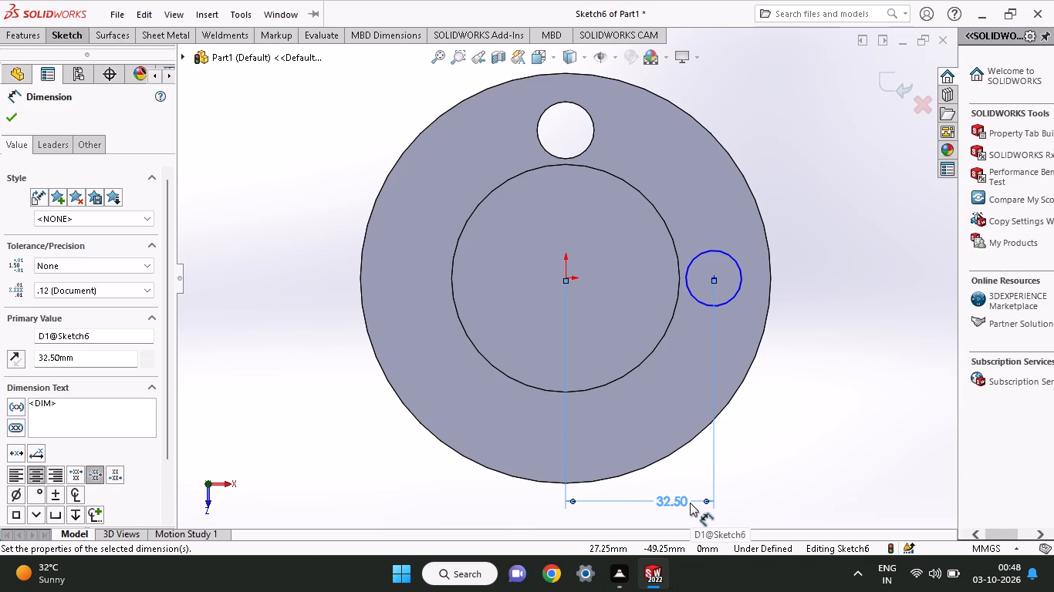
Dimension the new circle's diameter as 12.5 mm.
{"action": "left_click", "coordinate": [736, 270]}
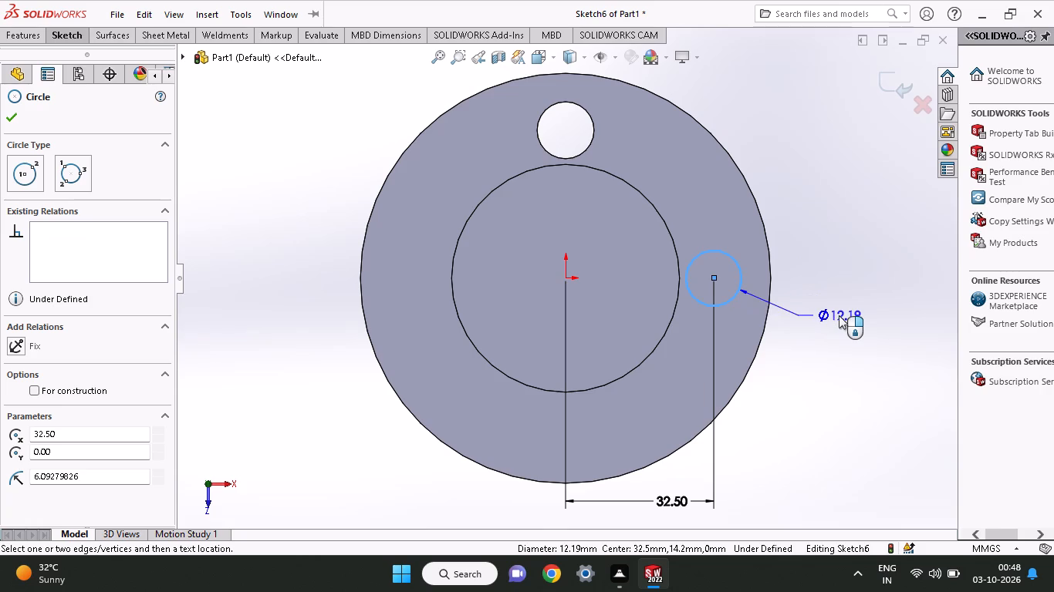
{"action": "left_click", "coordinate": [862, 318]}
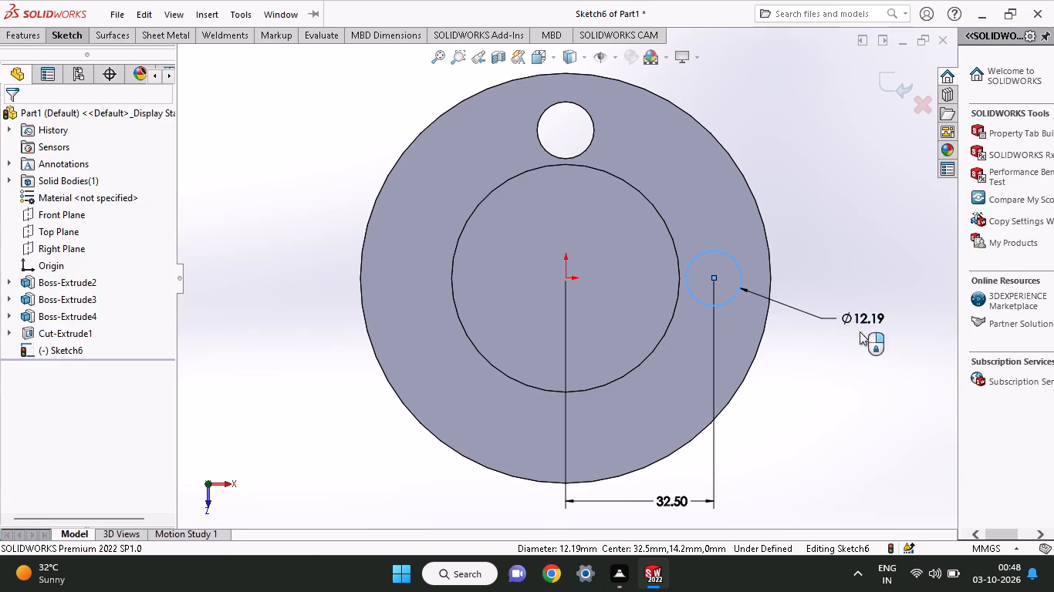
{"action": "type", "text": "12.5"}
{"action": "key", "text": "Return"}
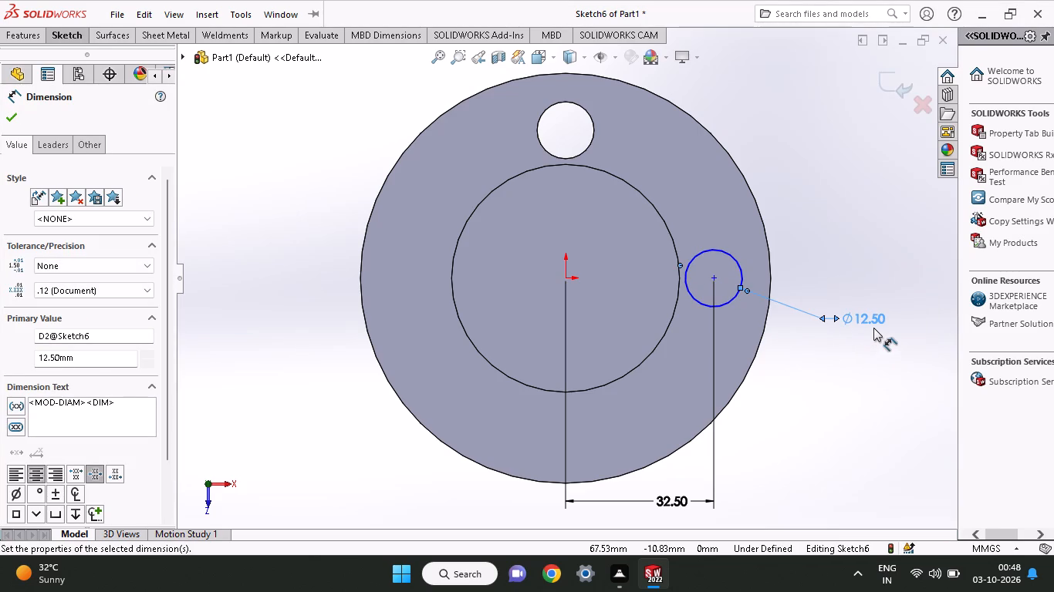
Start an Extruded Cut from the new 12.5 mm circle sketch on the base disc.
{"action": "left_click", "coordinate": [32, 34]}
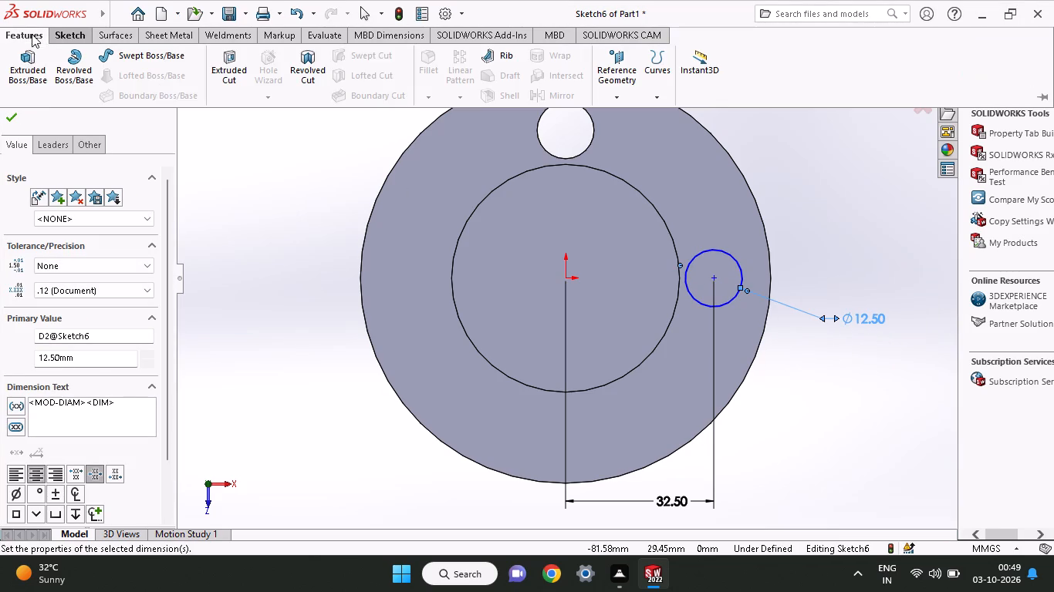
{"action": "left_click", "coordinate": [215, 73]}
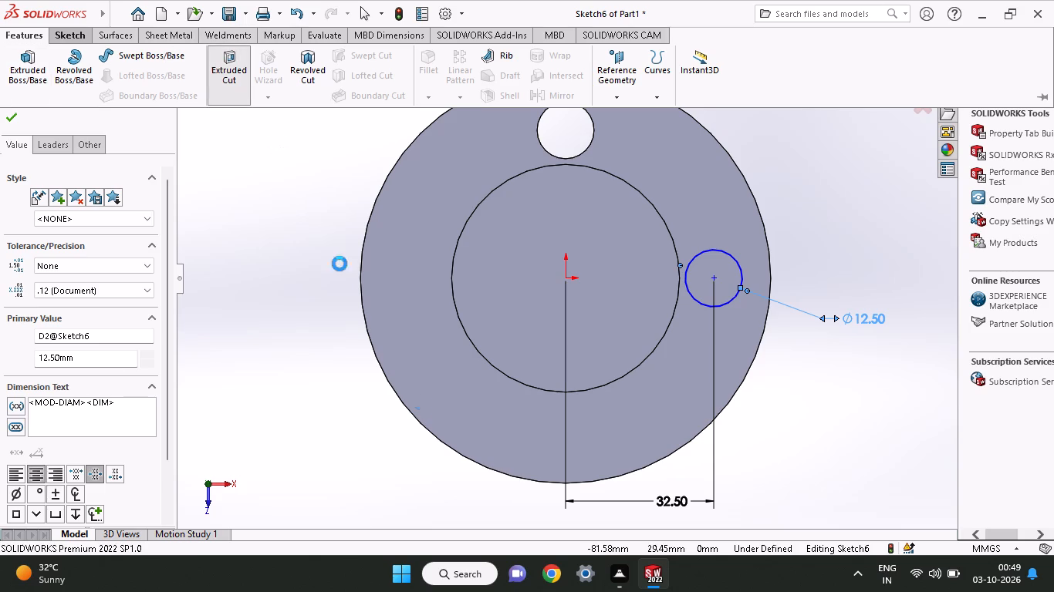
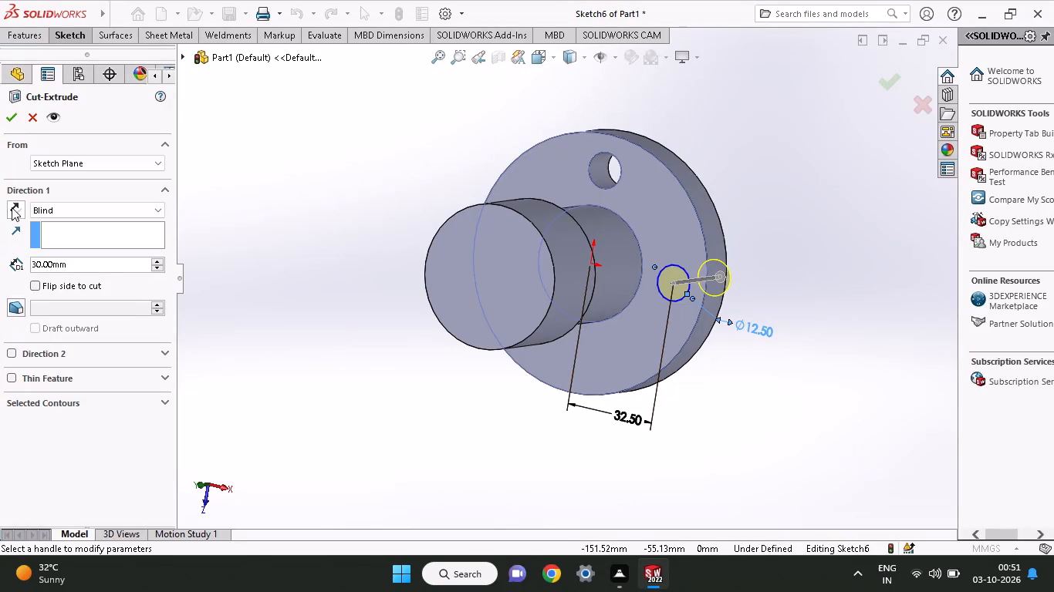
Apply the 30 mm blind cut from the sketched 12.5 mm circle on the disc's +X side.
{"action": "left_click", "coordinate": [12, 109]}
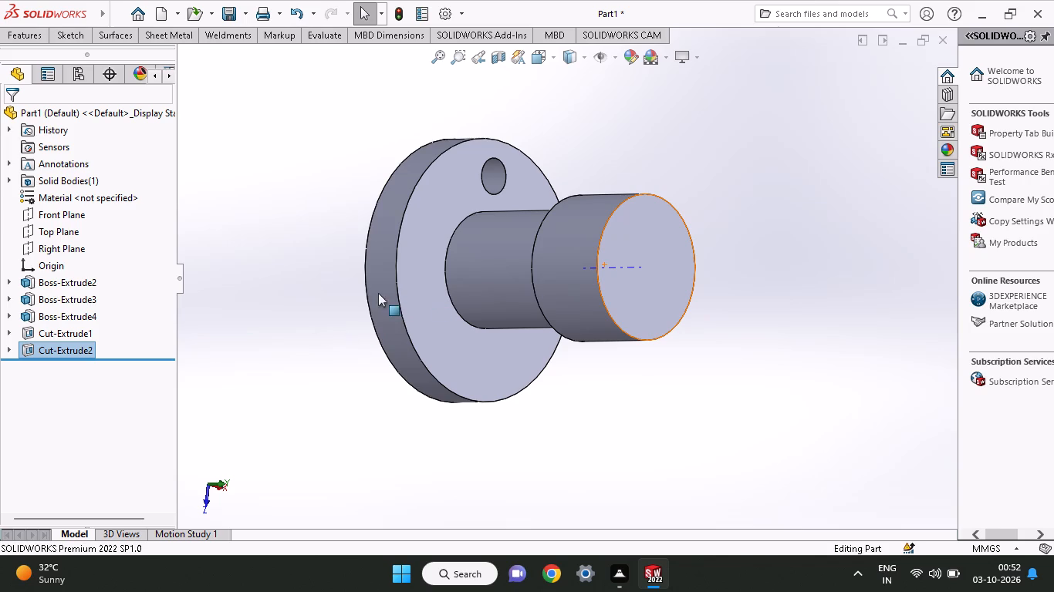
Sketch a circle of about 6.2 mm radius on the base disc's face, centred about 36 mm along -X and 2 mm along -Z from the origin.
{"action": "left_click", "coordinate": [400, 284]}
{"action": "left_click", "coordinate": [424, 244]}
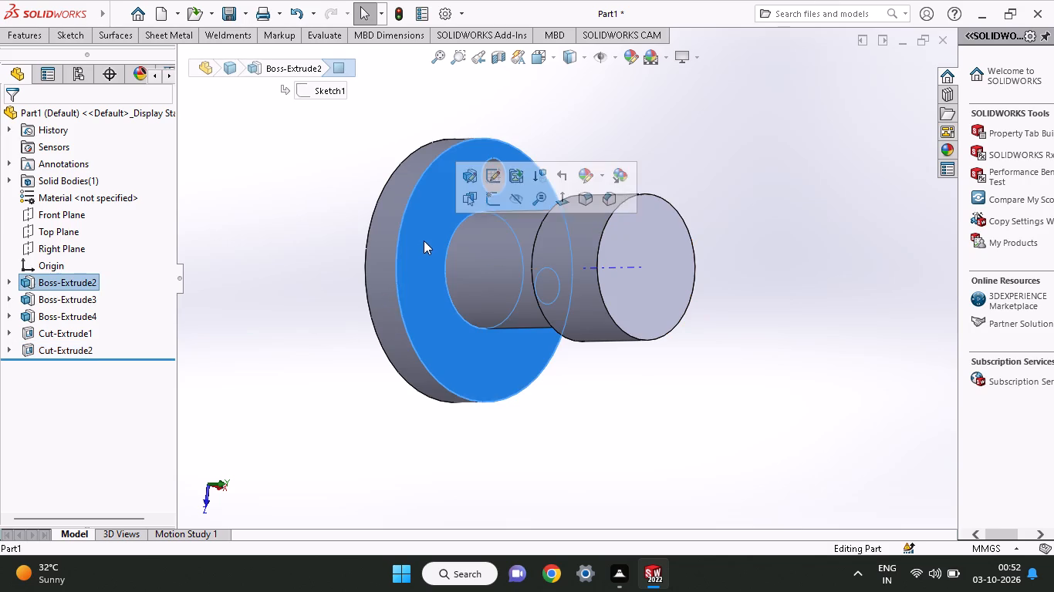
{"action": "left_click", "coordinate": [489, 200]}
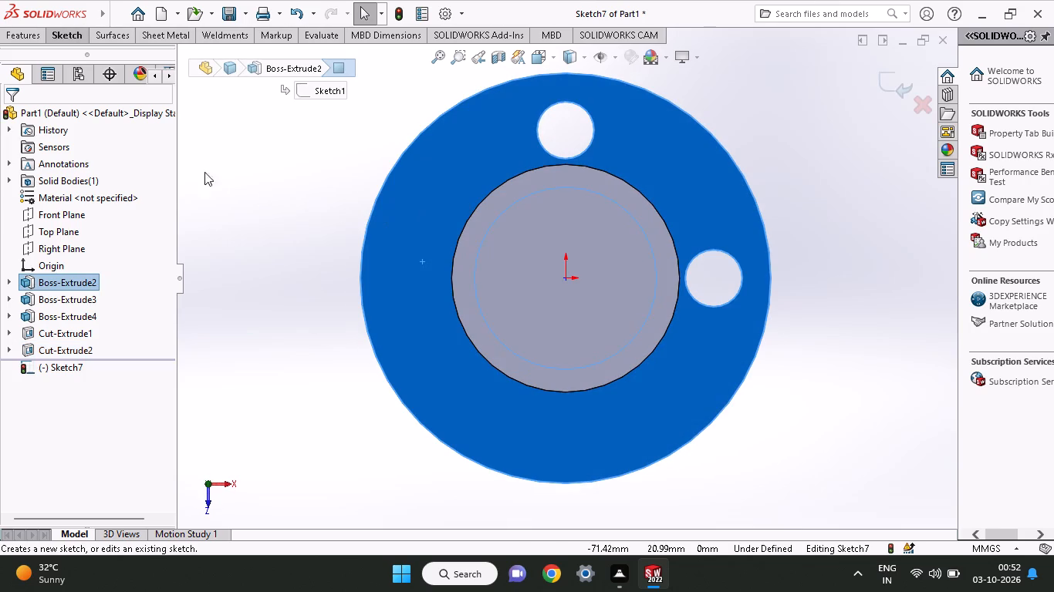
{"action": "left_click", "coordinate": [76, 39]}
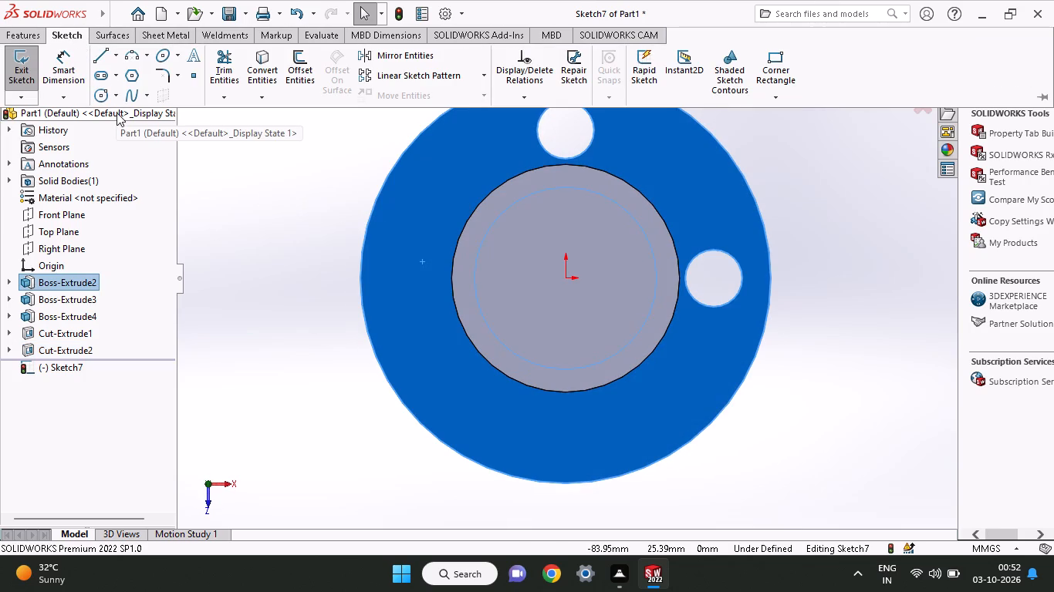
{"action": "left_click", "coordinate": [108, 103]}
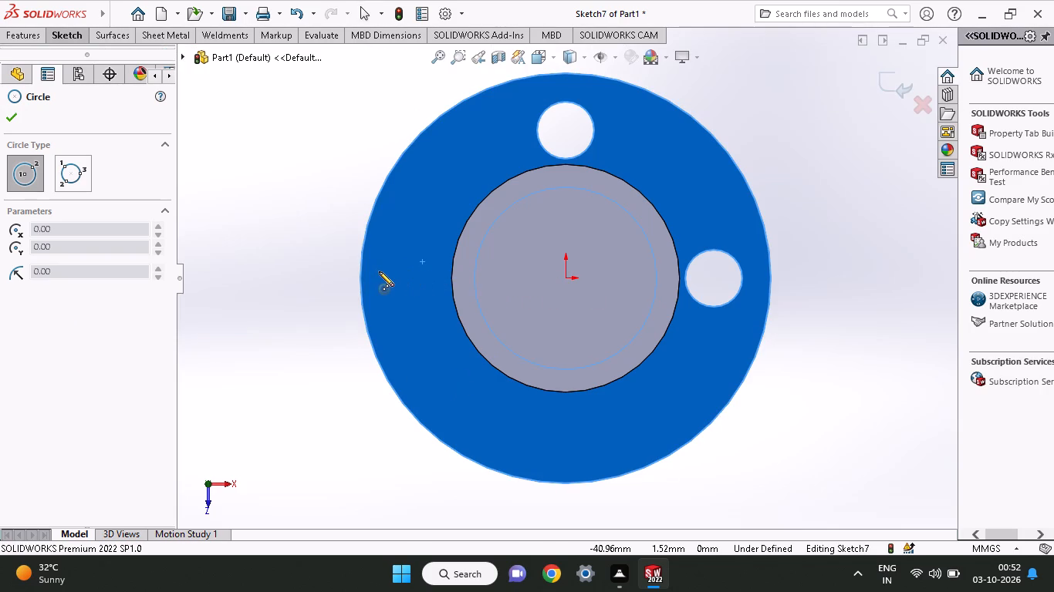
{"action": "left_click", "coordinate": [401, 269]}
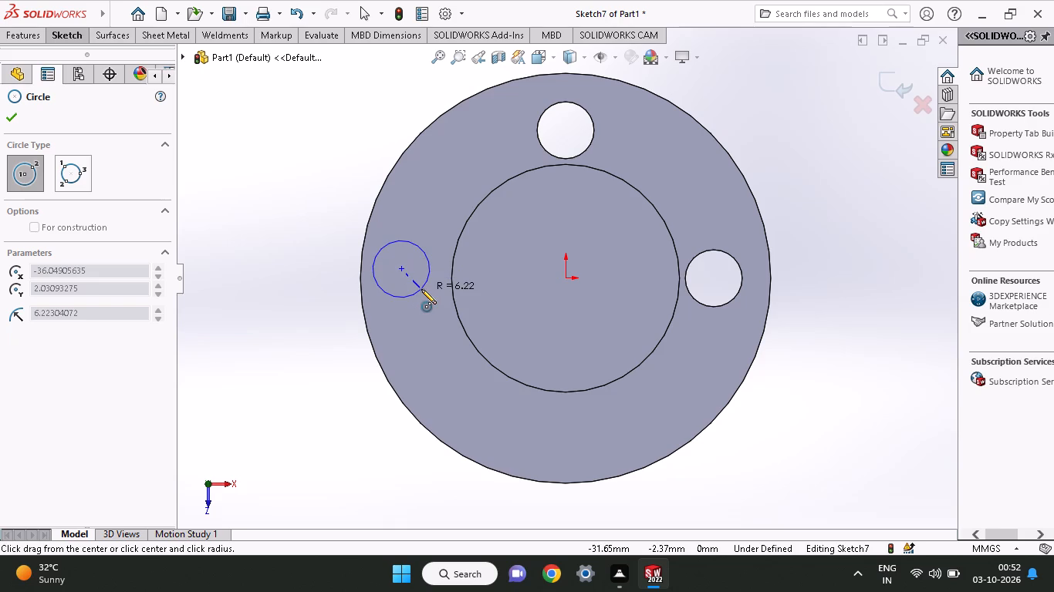
{"action": "left_click", "coordinate": [421, 289]}
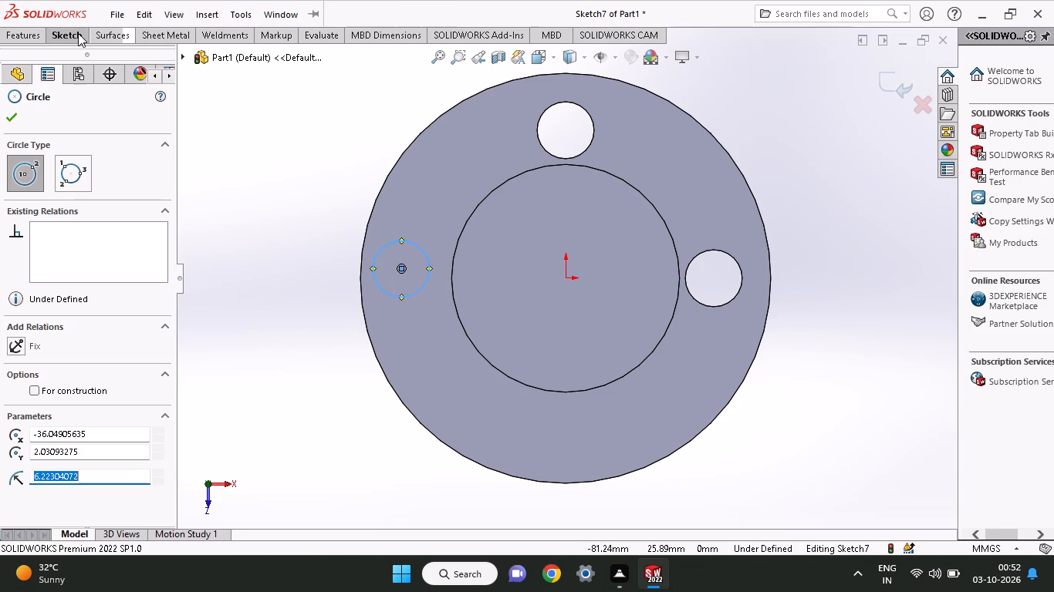
Dimension the new circle's diameter as 12.5 mm.
{"action": "left_click", "coordinate": [74, 35]}
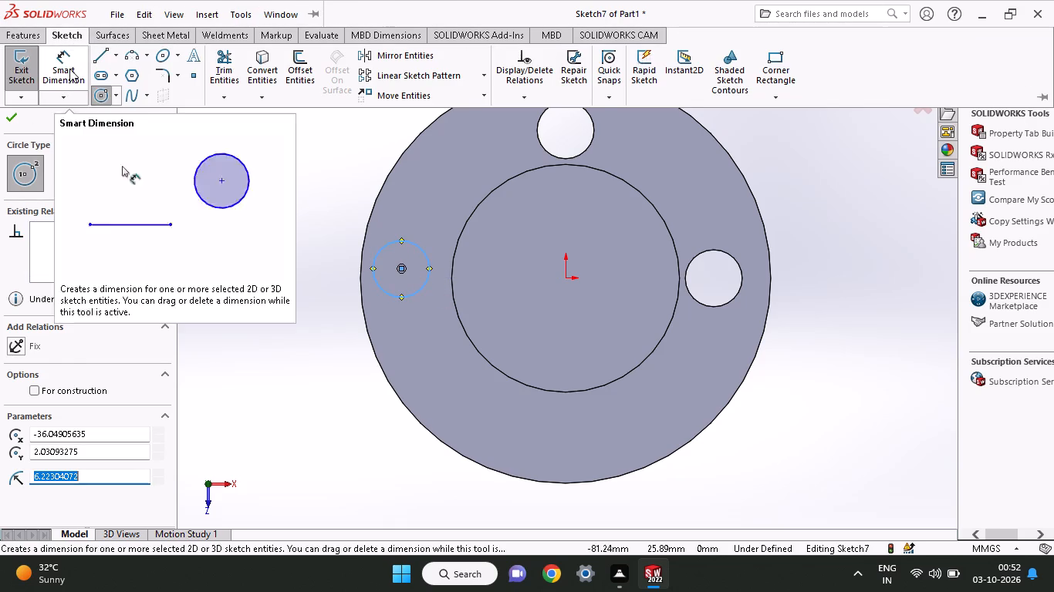
{"action": "left_click", "coordinate": [69, 69]}
{"action": "left_click", "coordinate": [417, 244]}
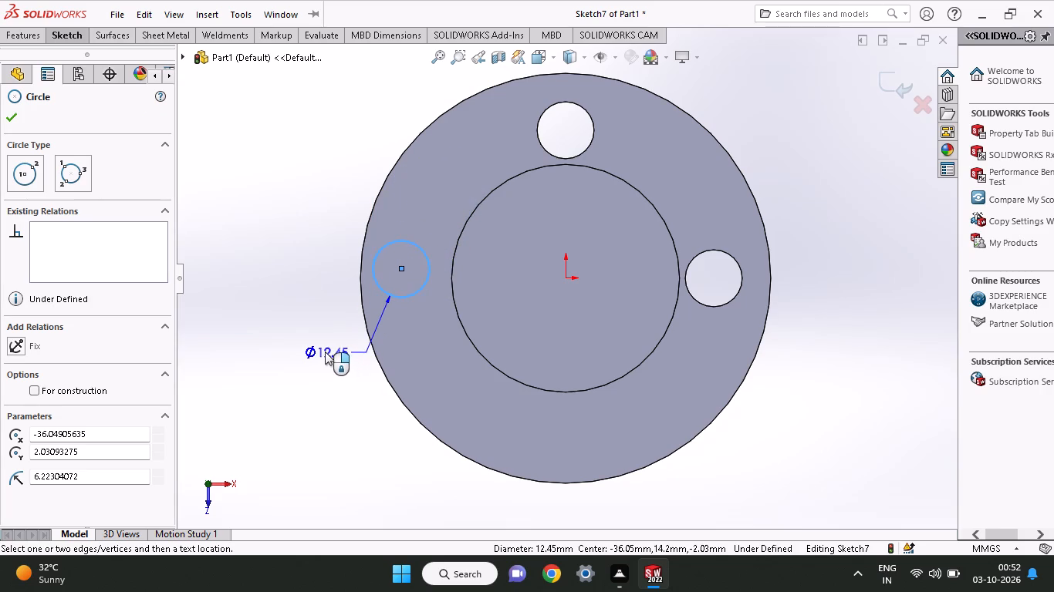
{"action": "left_click", "coordinate": [325, 351]}
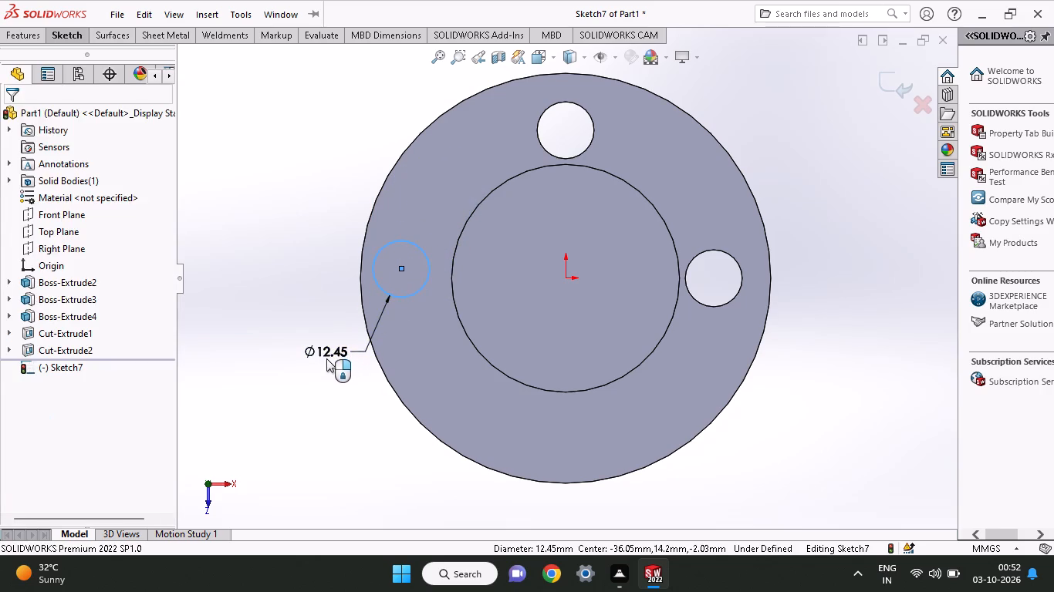
{"action": "type", "text": "12.5"}
{"action": "key", "text": "Return"}
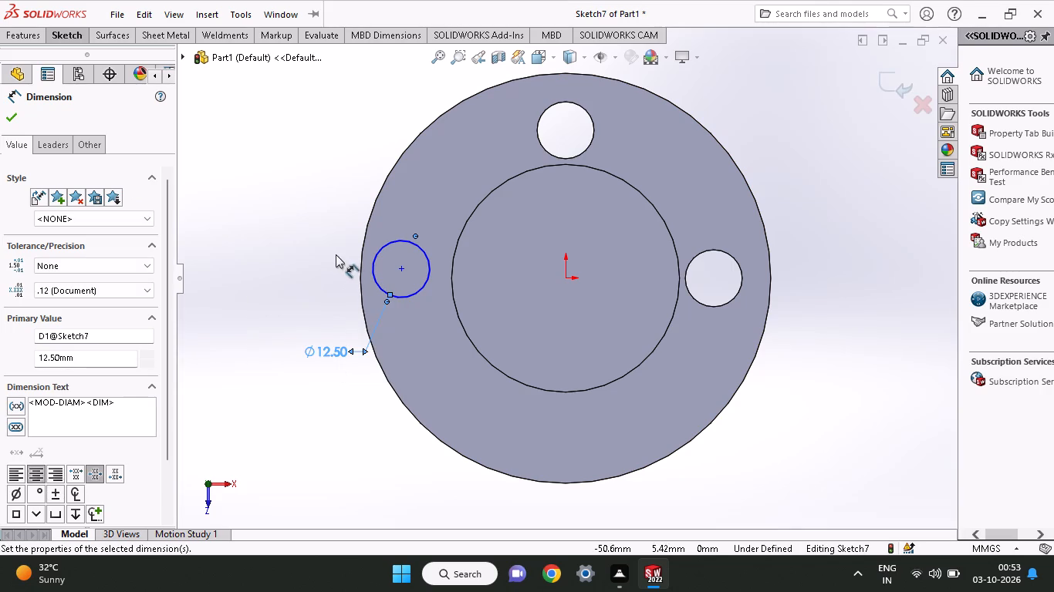
Dimension the horizontal distance from the origin to the -X circle's centre as 65/2 (32.5 mm).
{"action": "left_click", "coordinate": [564, 280]}
{"action": "left_click", "coordinate": [401, 267]}
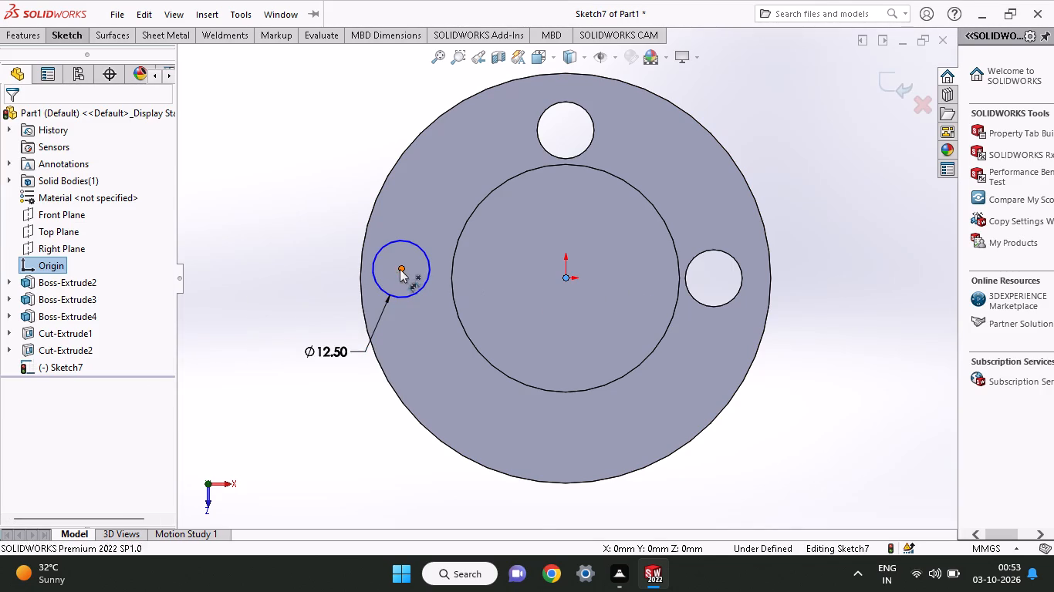
{"action": "left_click", "coordinate": [409, 361]}
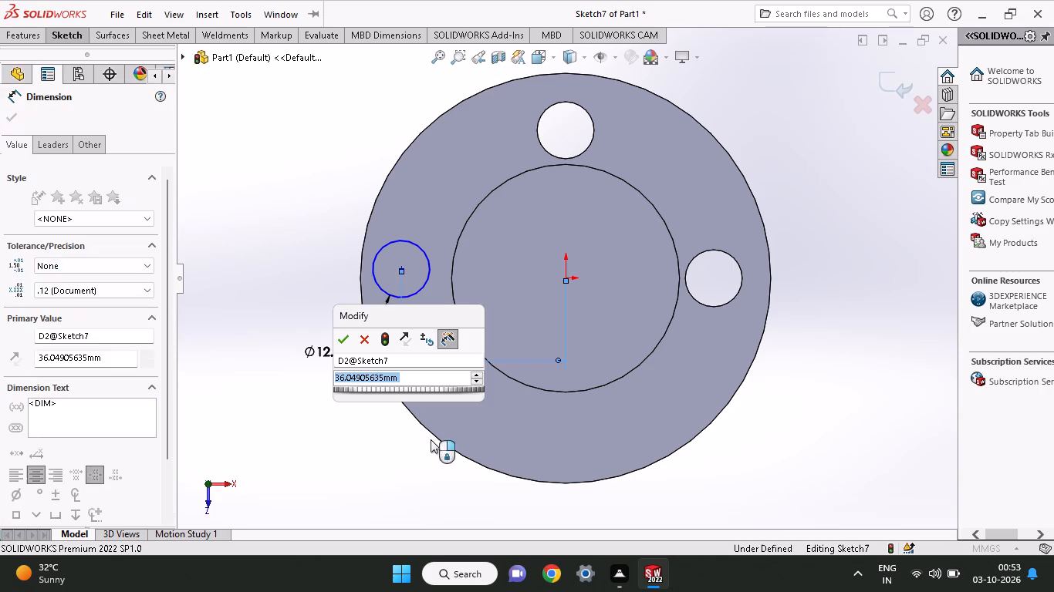
{"action": "type", "text": "65/2"}
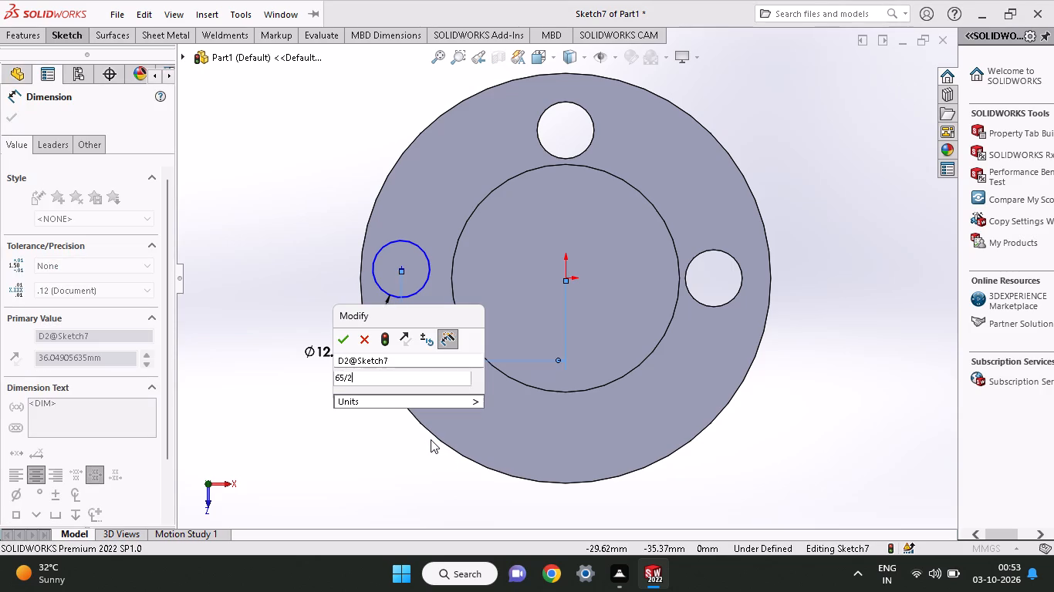
{"action": "key", "text": "Return"}
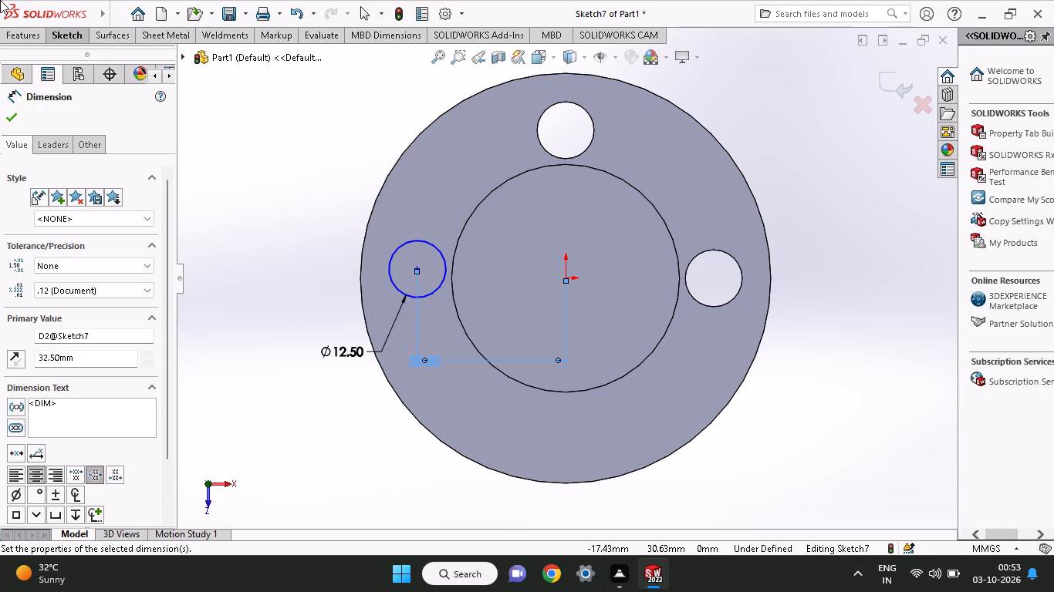
Extrude-cut the -X circle through the base disc with a blind depth of 30 mm.
{"action": "left_click", "coordinate": [28, 36]}
{"action": "left_click", "coordinate": [217, 62]}
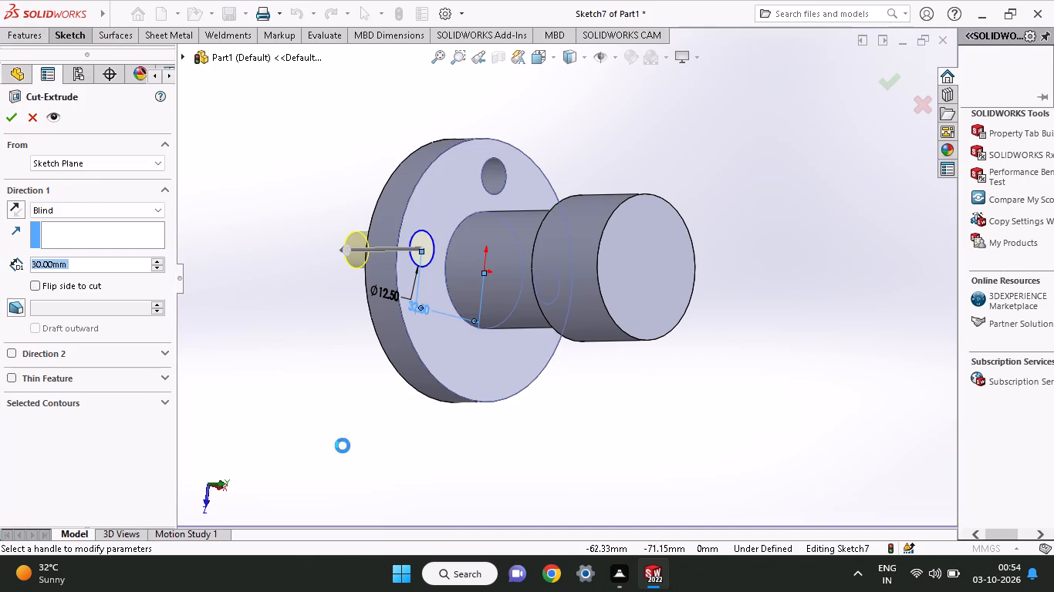
{"action": "left_click", "coordinate": [7, 111]}
Sketch a circle of about 6.3 mm radius on the base disc's face, centred about 33 mm along +Z and 2 mm along -X from the origin.
{"action": "middle_click_drag", "start_coordinate": [283, 324], "coordinate": [244, 320]}
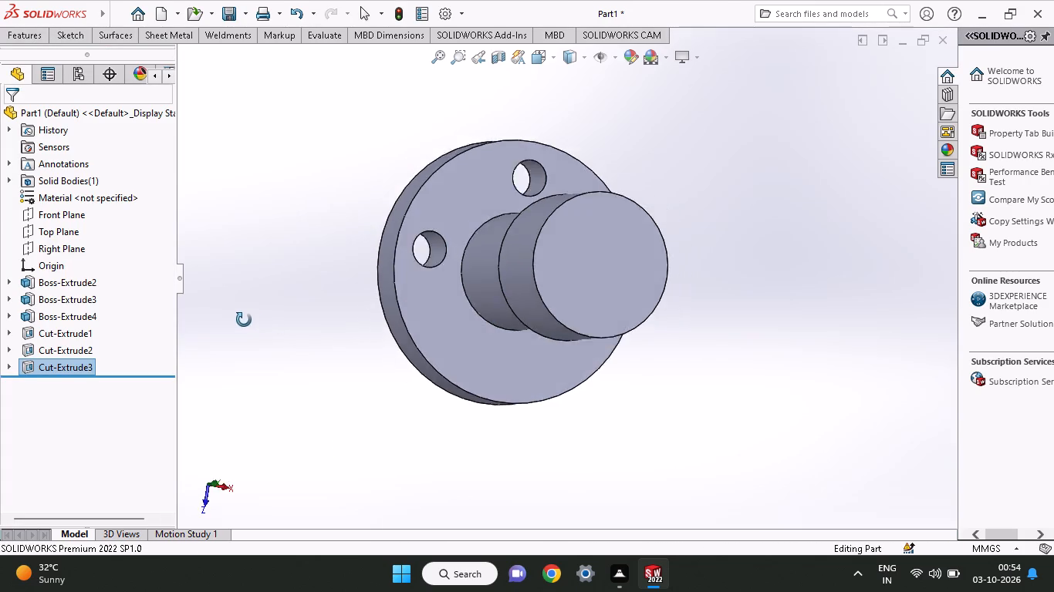
{"action": "middle_click_drag", "start_coordinate": [244, 320], "coordinate": [207, 314]}
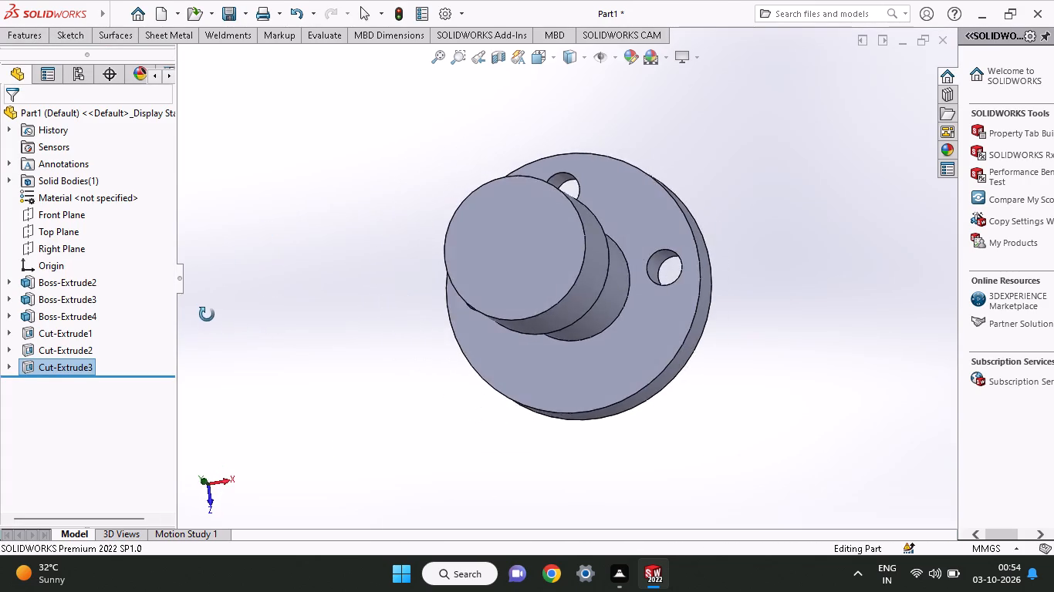
{"action": "middle_click_drag", "start_coordinate": [207, 314], "coordinate": [239, 271]}
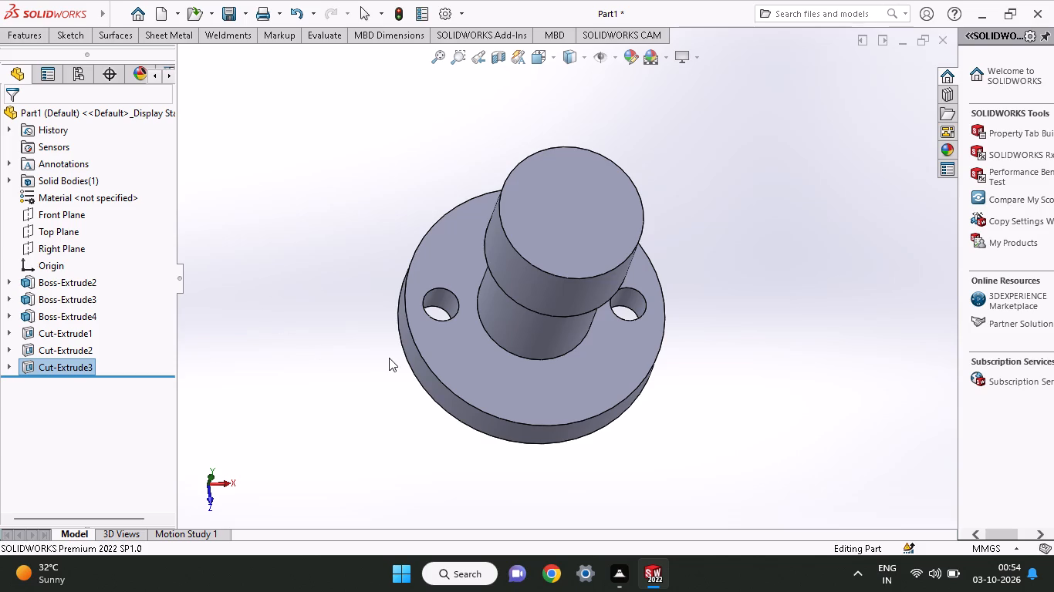
{"action": "left_click", "coordinate": [528, 388]}
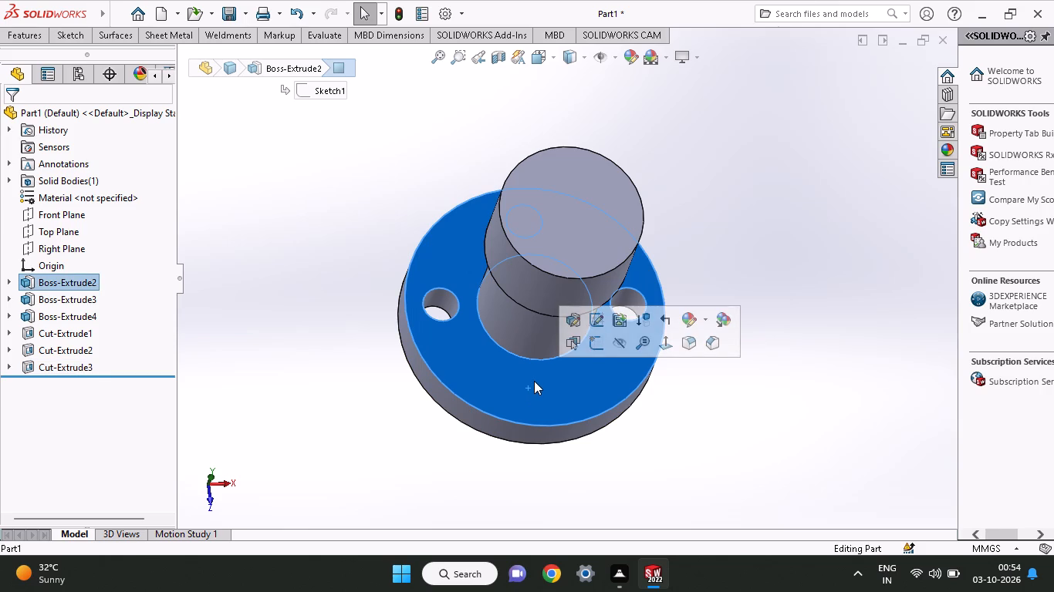
{"action": "left_click", "coordinate": [601, 346]}
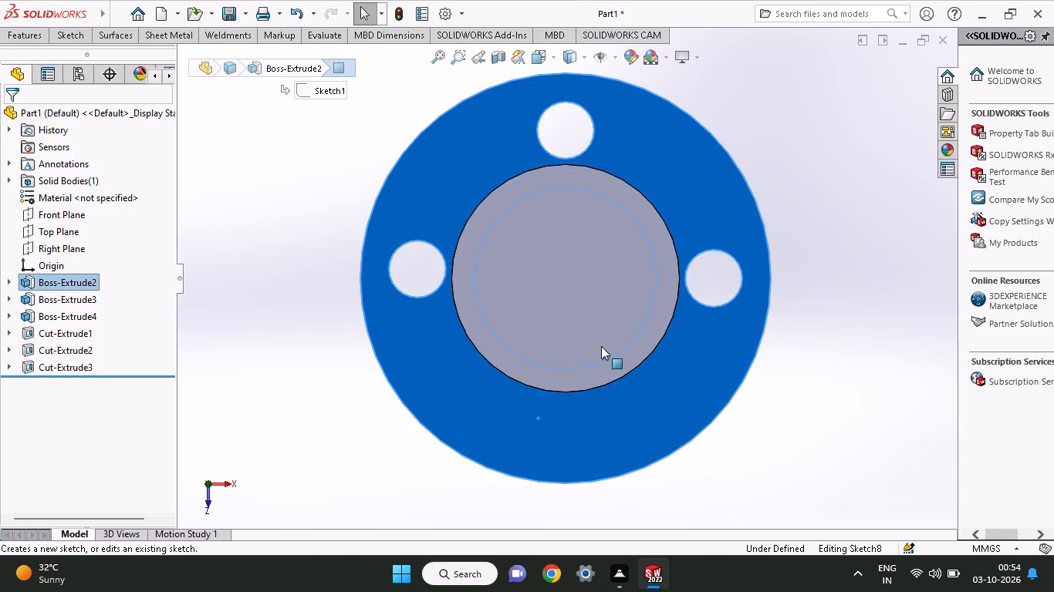
{"action": "left_click", "coordinate": [52, 29]}
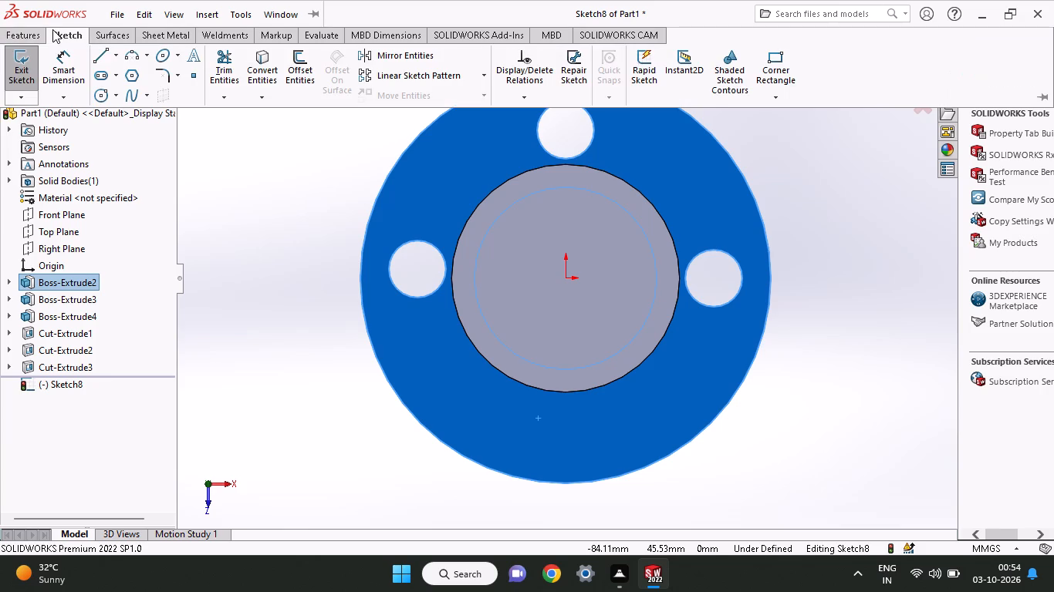
{"action": "left_click", "coordinate": [97, 96]}
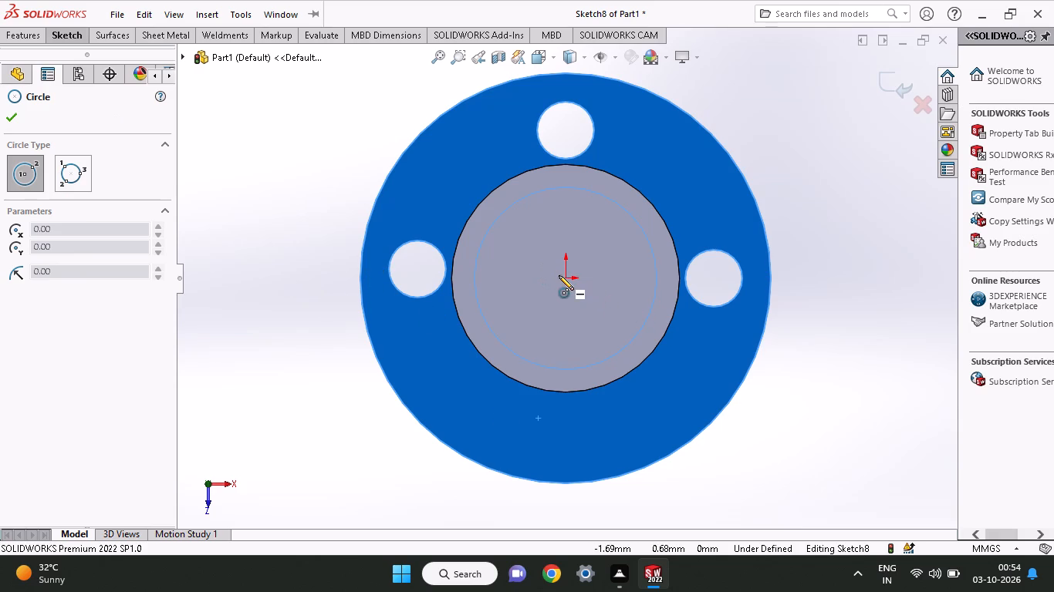
{"action": "left_click", "coordinate": [558, 427]}
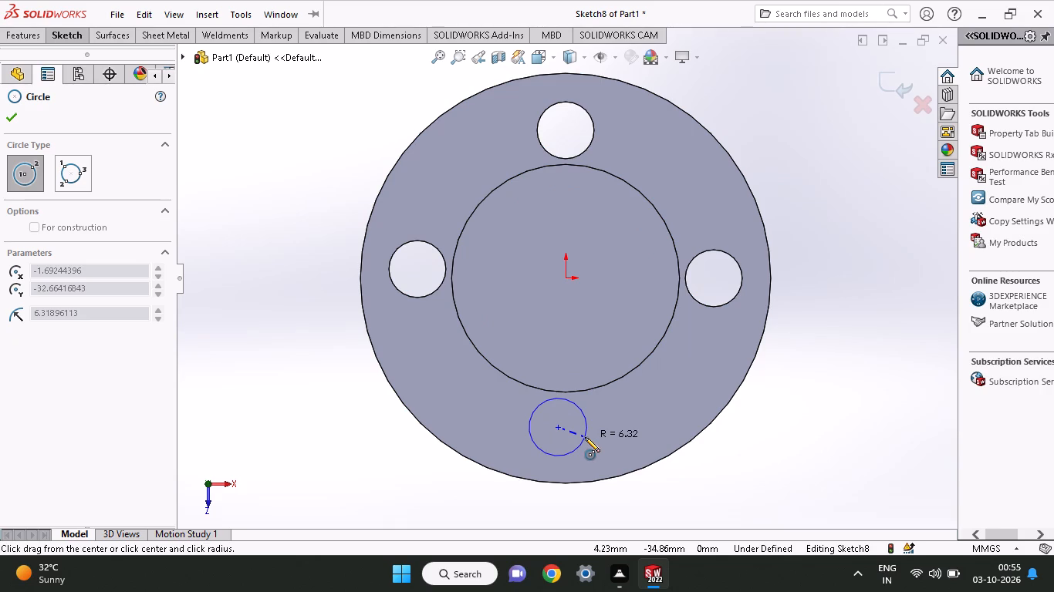
{"action": "left_click", "coordinate": [585, 437]}
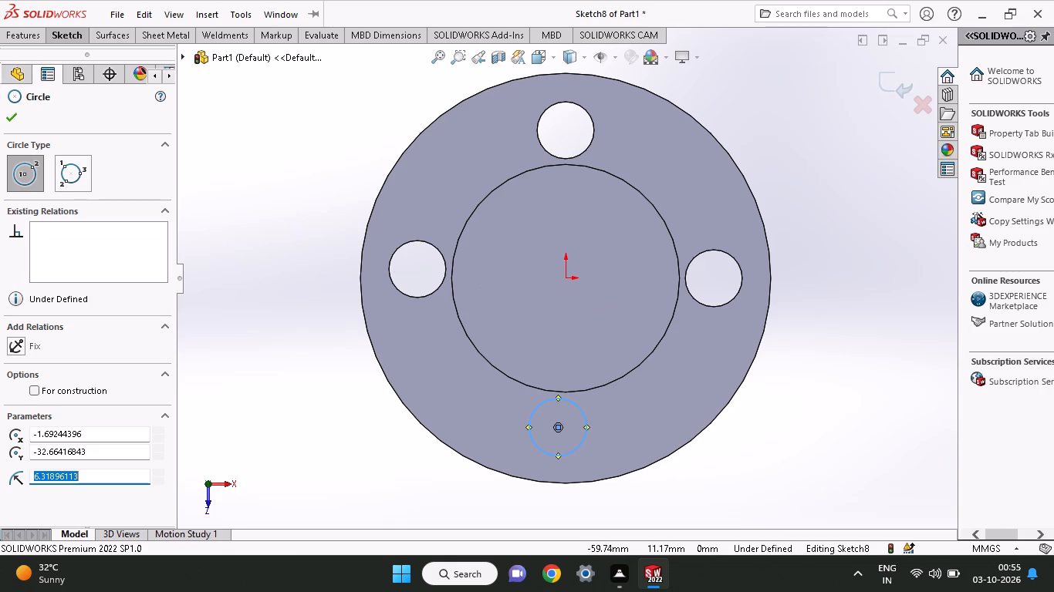
Dimension the +Z circle's diameter as 12.5 mm.
{"action": "left_click", "coordinate": [79, 33]}
{"action": "left_click", "coordinate": [64, 59]}
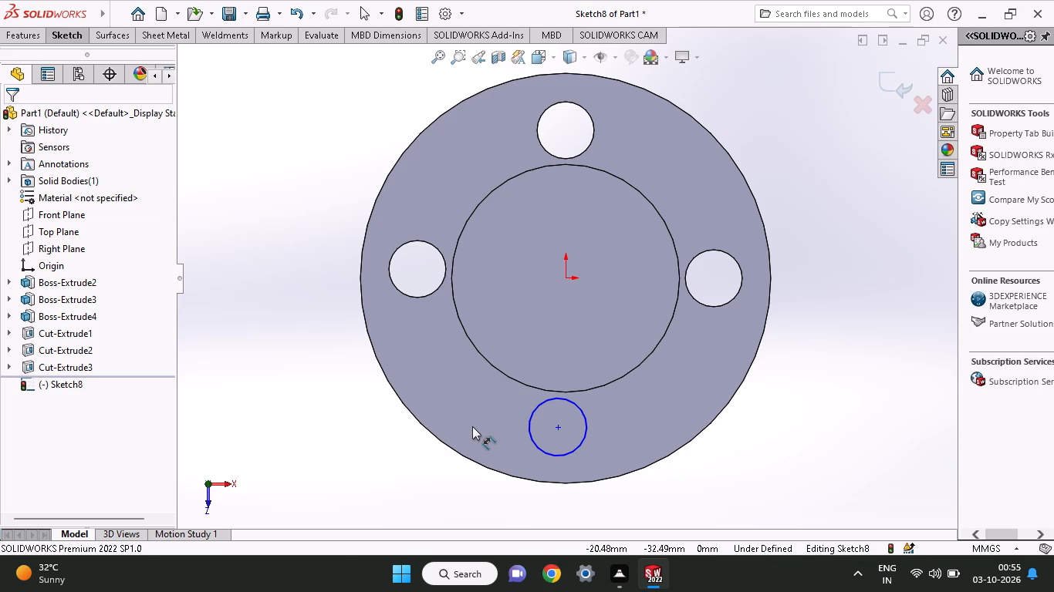
{"action": "left_click", "coordinate": [585, 436]}
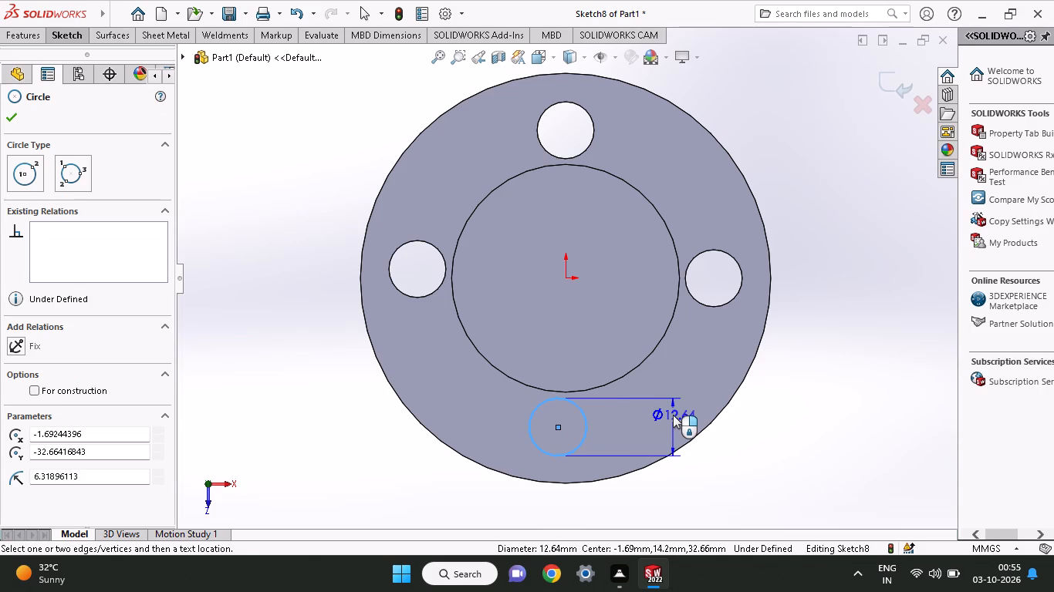
{"action": "left_click", "coordinate": [679, 415]}
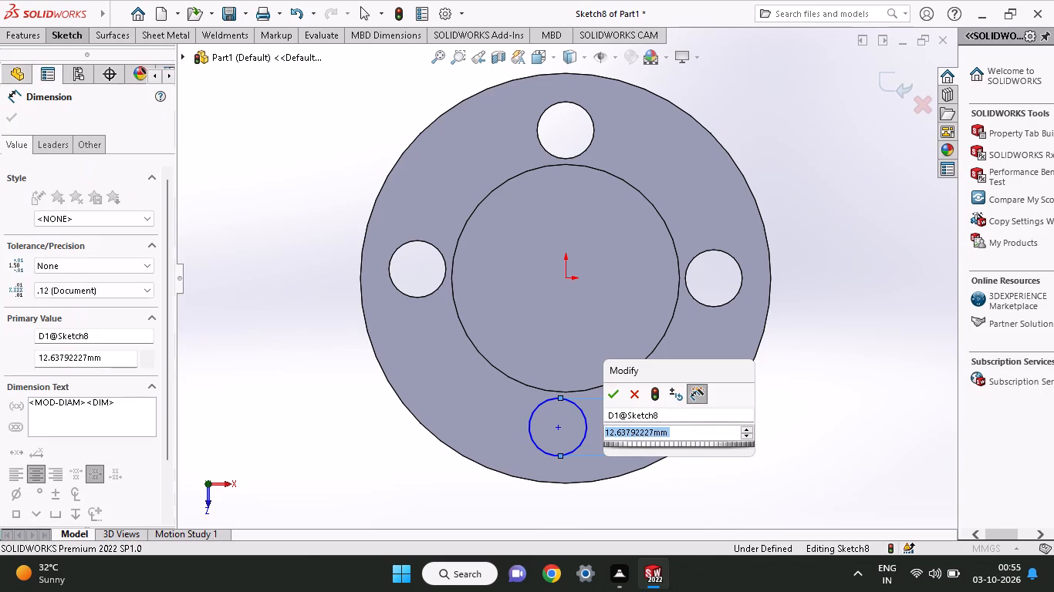
{"action": "type", "text": "12.5"}
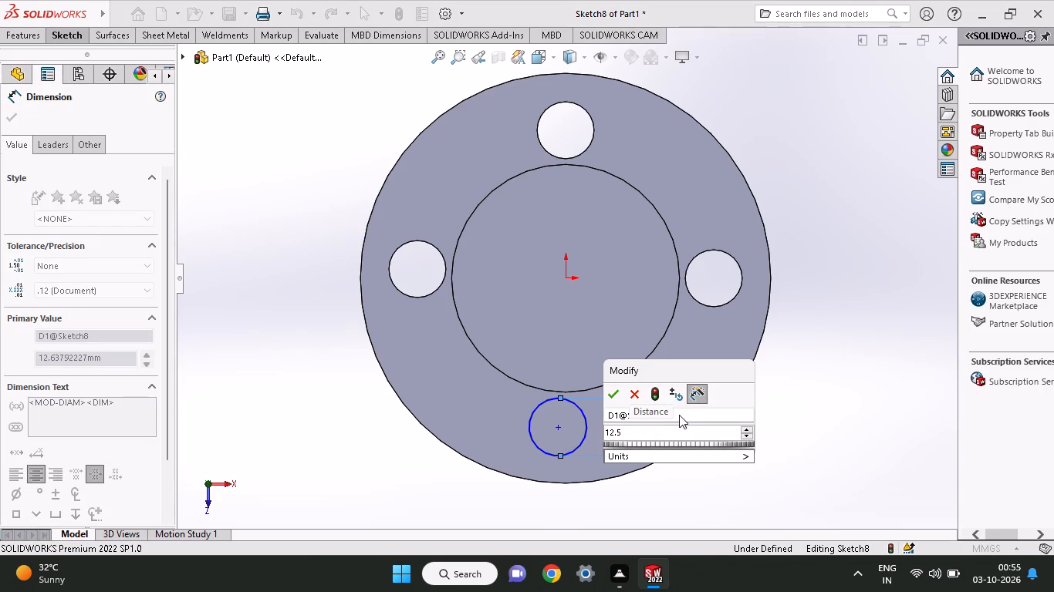
{"action": "key", "text": "Return"}
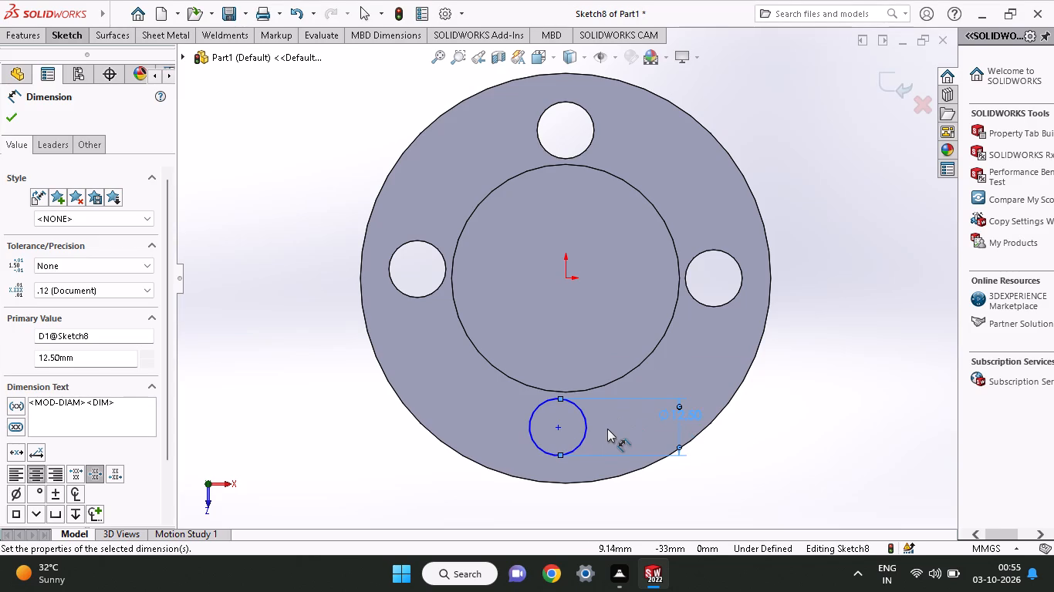
Dimension the vertical distance from the origin to the +Z circle's centre as 65/2 (32.5 mm).
{"action": "left_click", "coordinate": [563, 277]}
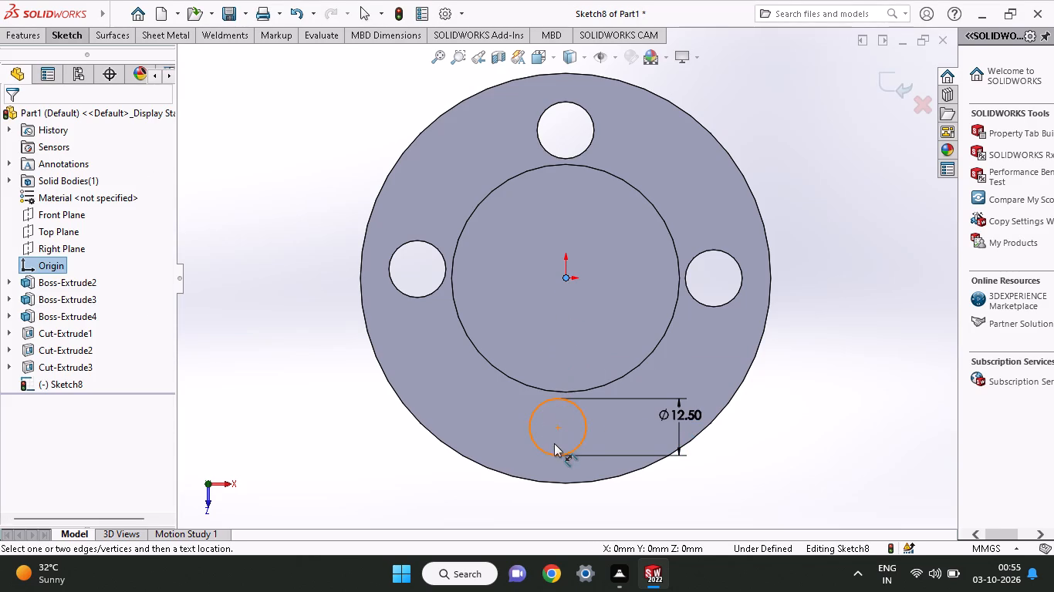
{"action": "left_click", "coordinate": [562, 423]}
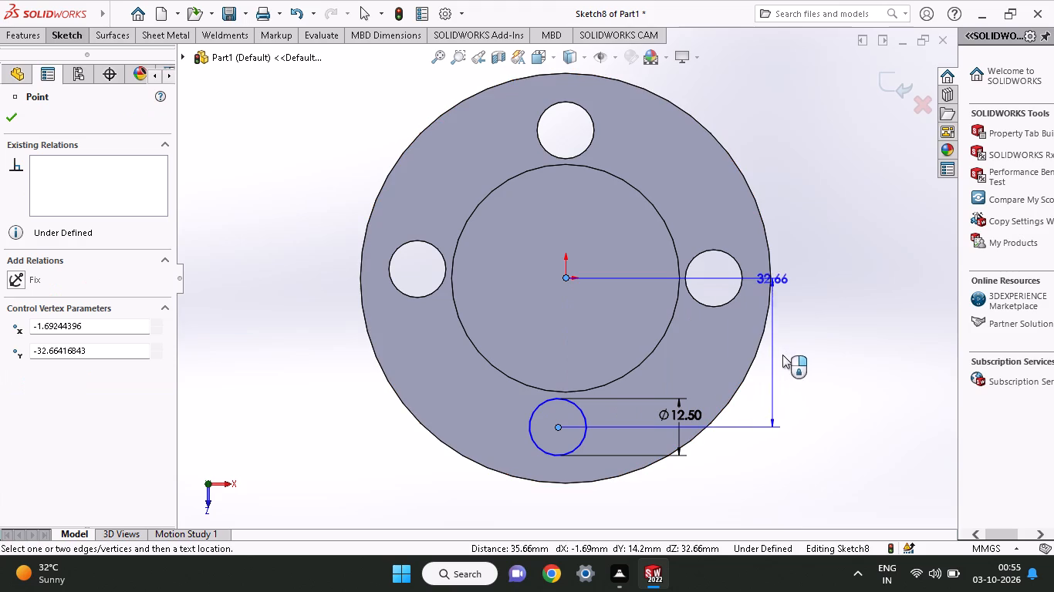
{"action": "left_click", "coordinate": [802, 356]}
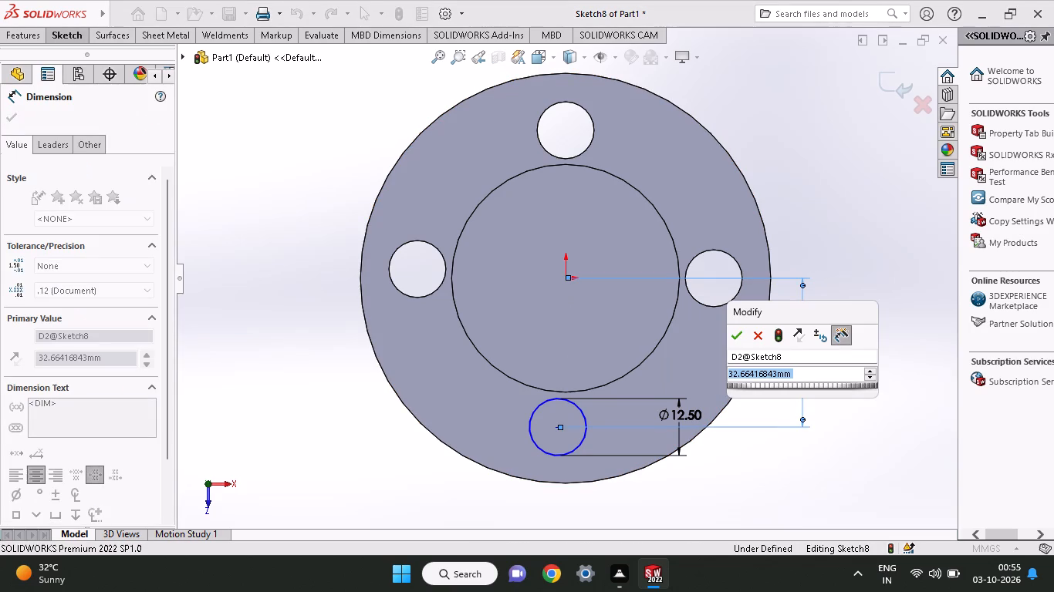
{"action": "type", "text": "65"}
{"action": "type", "text": "/2"}
{"action": "key", "text": "Return"}
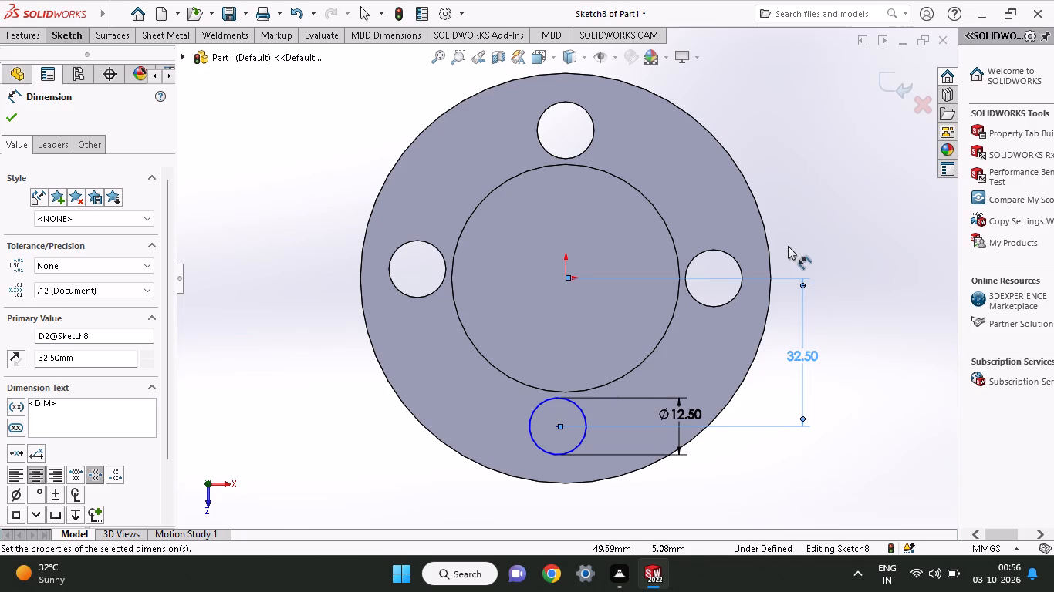
Extrude-cut the +Z circle through the base disc with a blind depth of 30 mm.
{"action": "left_click", "coordinate": [32, 38]}
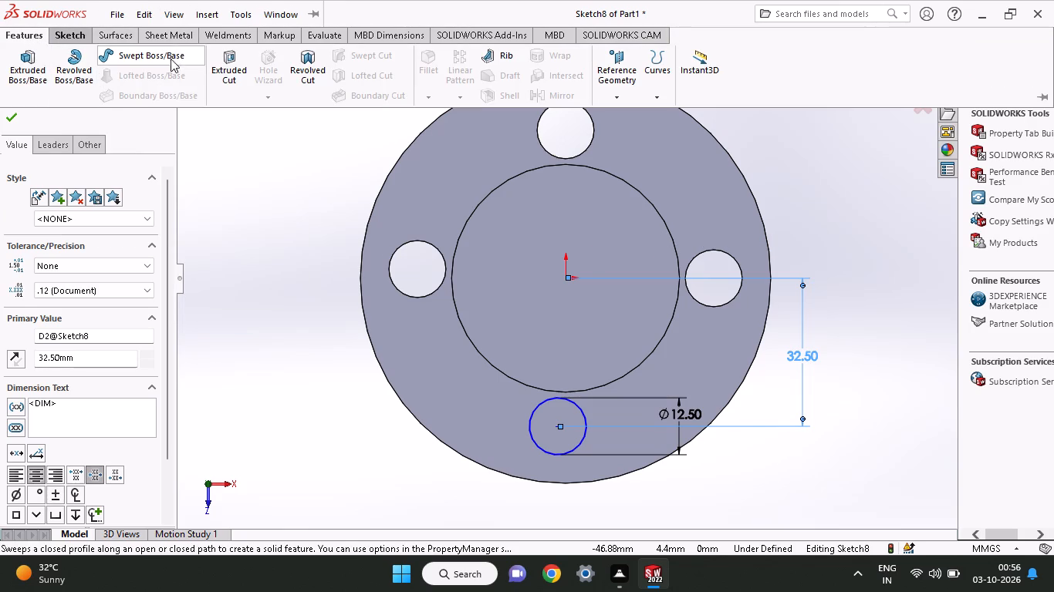
{"action": "left_click", "coordinate": [242, 66]}
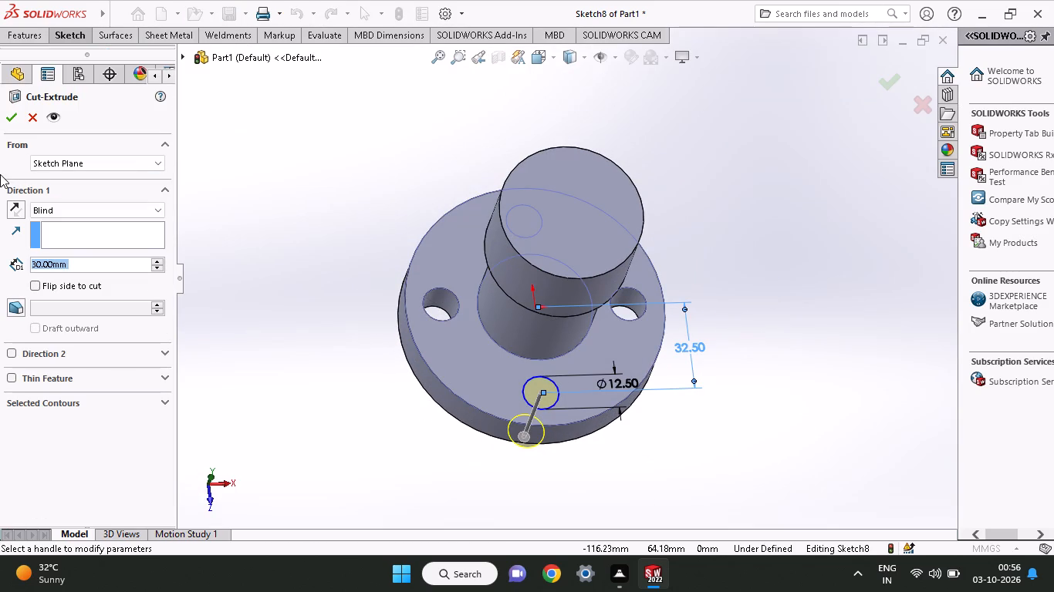
{"action": "left_click", "coordinate": [15, 116]}
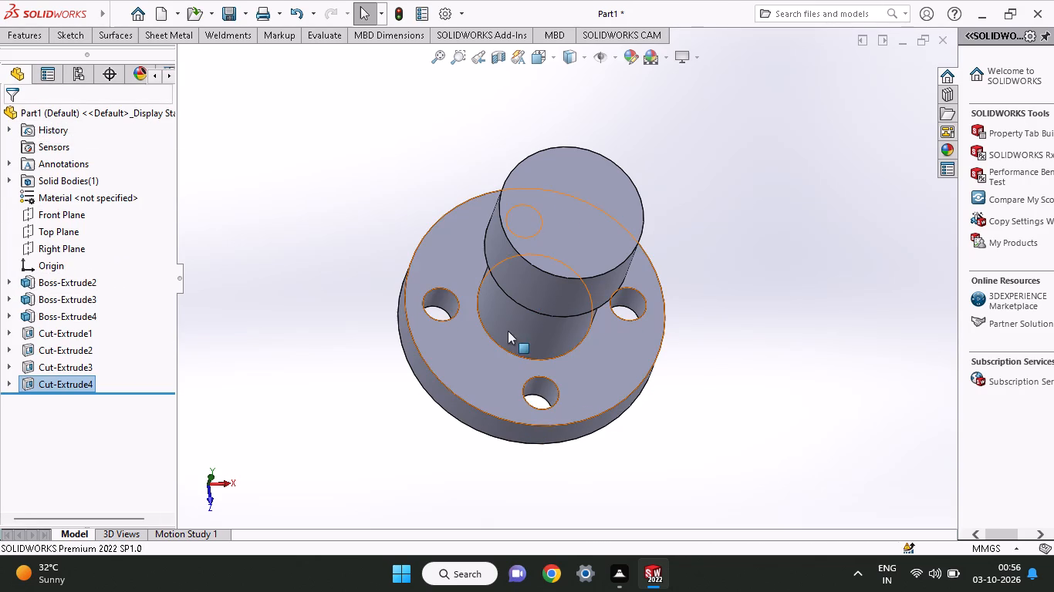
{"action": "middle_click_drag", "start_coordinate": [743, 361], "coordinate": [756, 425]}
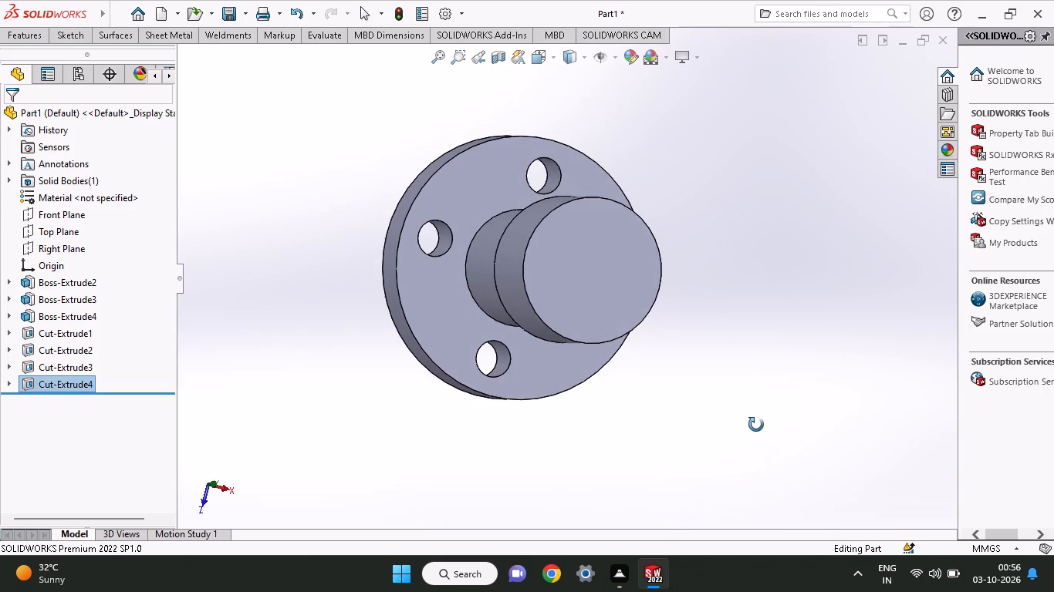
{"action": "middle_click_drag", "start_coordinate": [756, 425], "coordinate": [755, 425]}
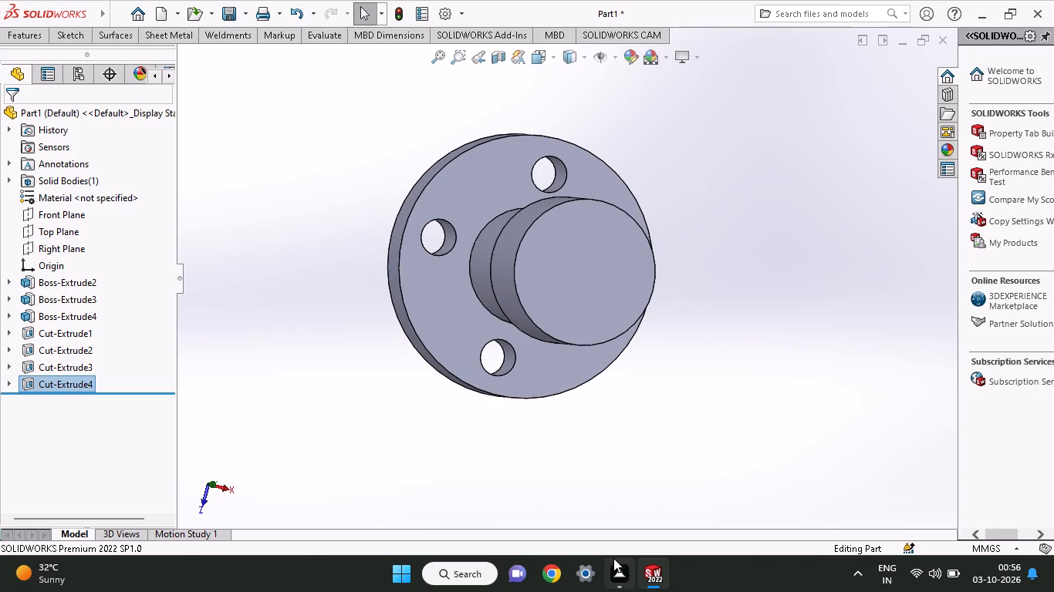
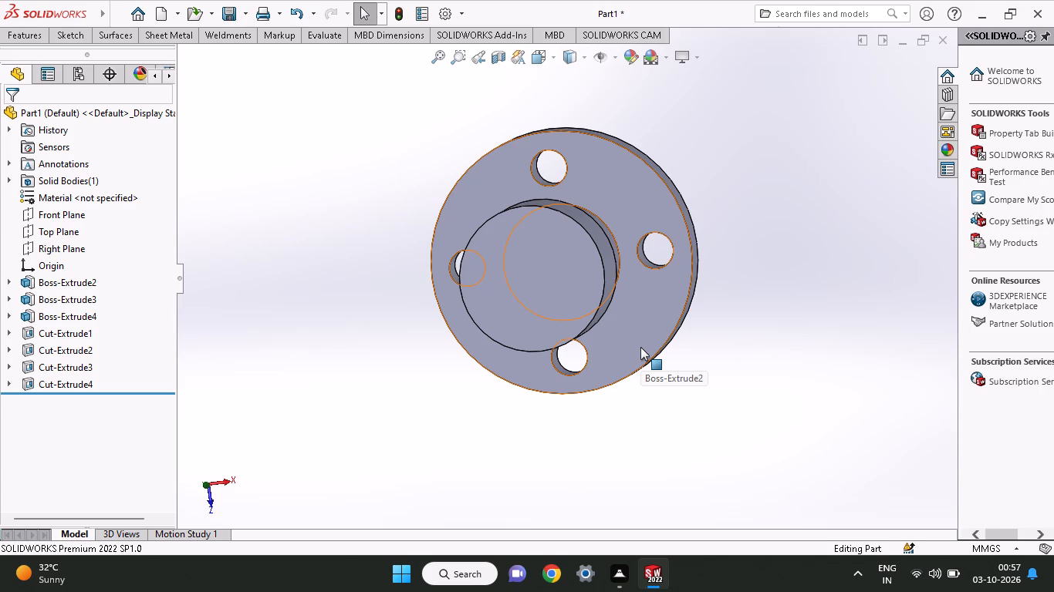
Sketch a circle of about 17.3 mm radius centred on the origin on the 50 mm cylinder's end face.
{"action": "left_click", "coordinate": [524, 299]}
{"action": "left_click", "coordinate": [596, 254]}
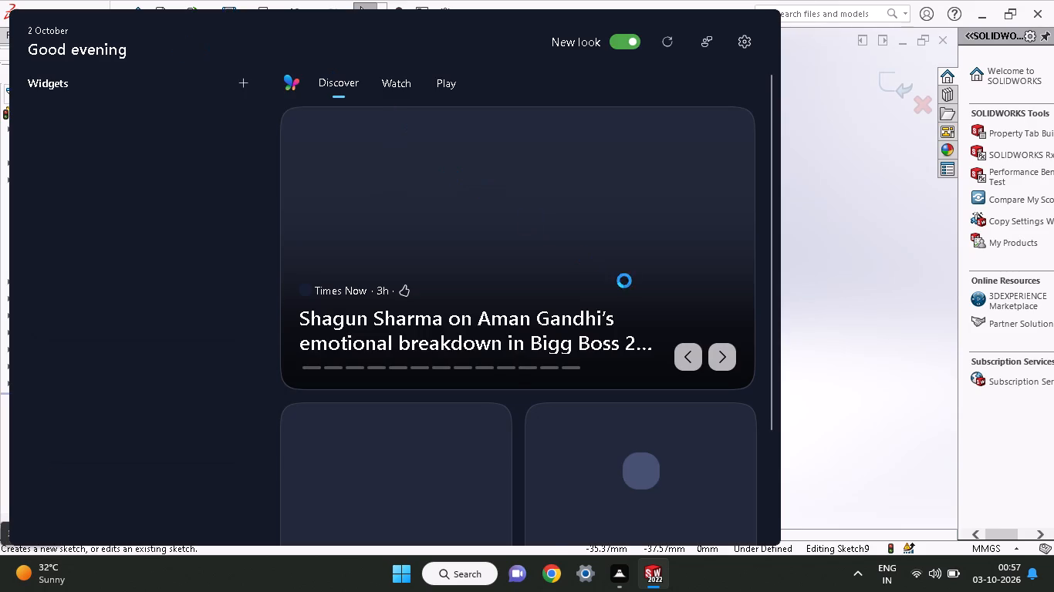
{"action": "left_click", "coordinate": [892, 392]}
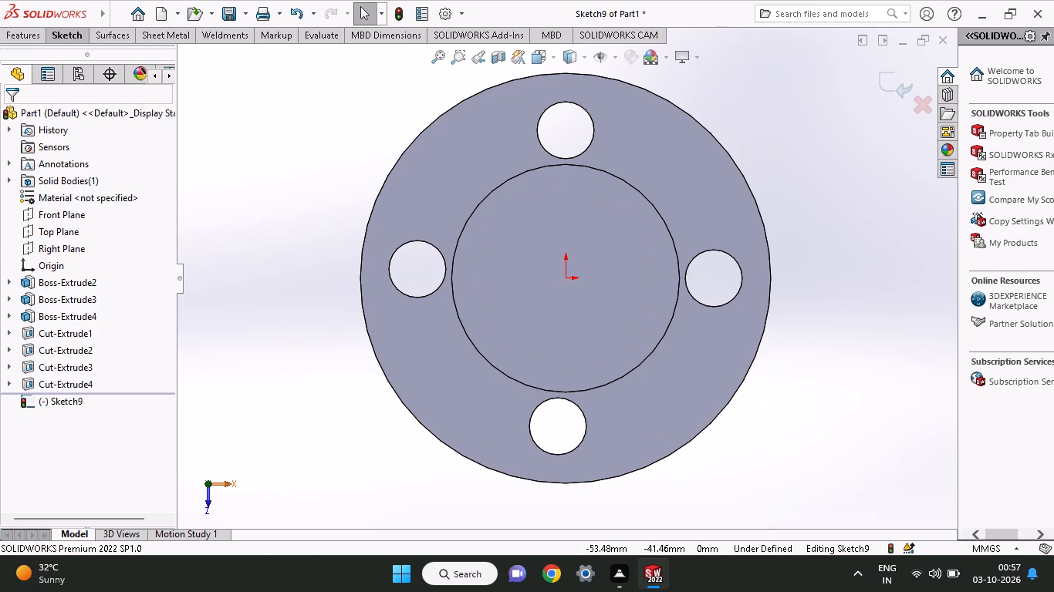
{"action": "left_click", "coordinate": [76, 35]}
{"action": "left_click", "coordinate": [106, 96]}
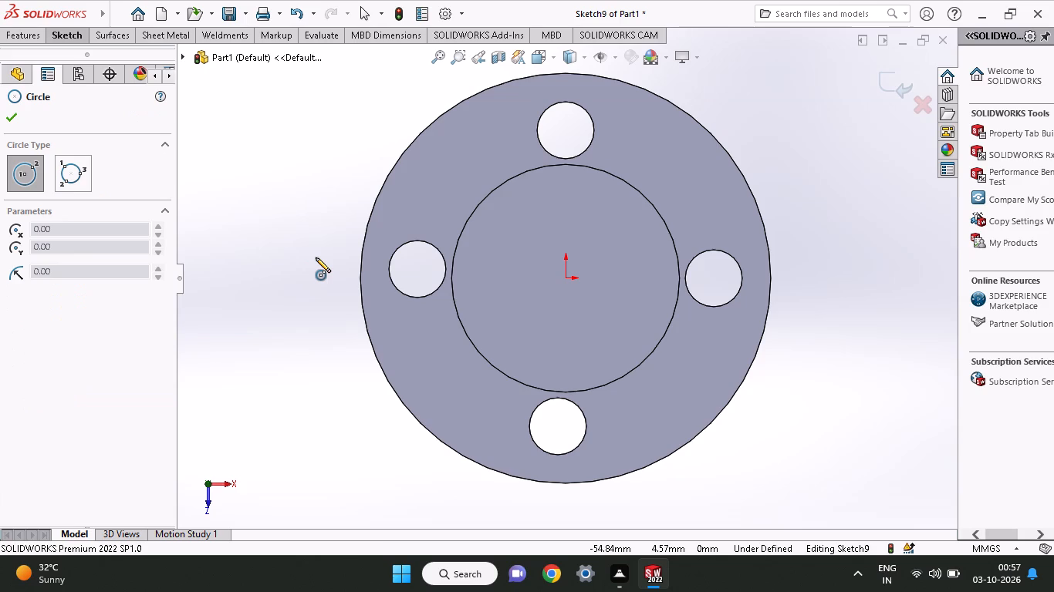
{"action": "left_click", "coordinate": [564, 281]}
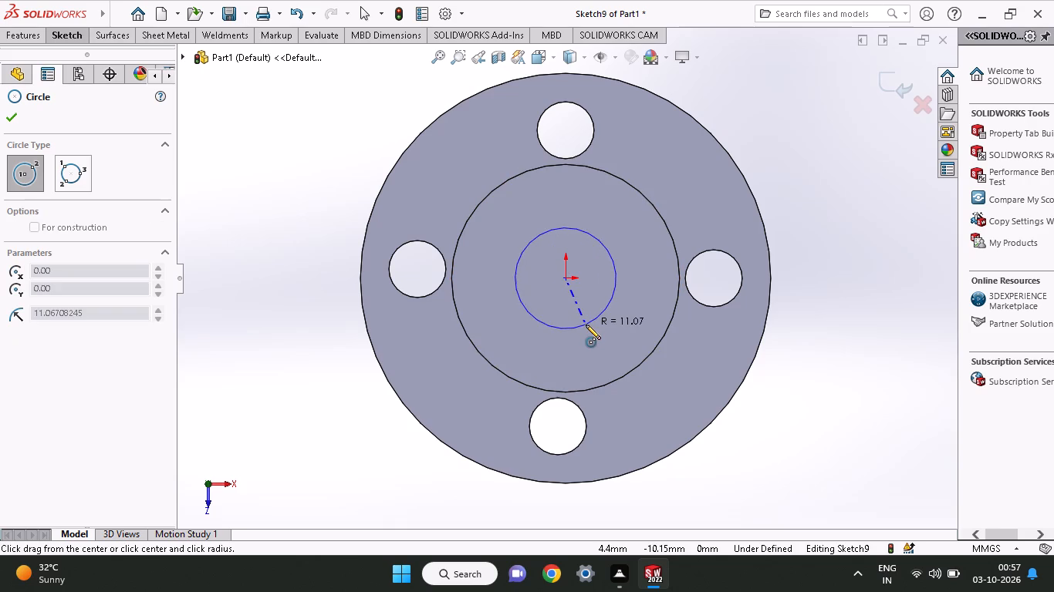
{"action": "left_click", "coordinate": [581, 355]}
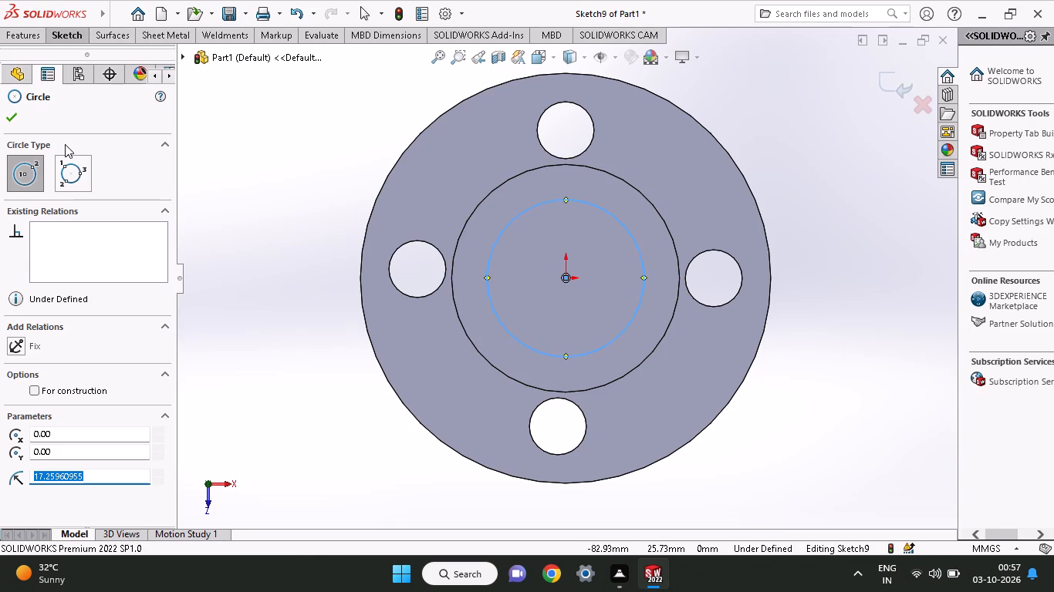
Dimension the end-face circle's diameter as 38 mm.
{"action": "left_click", "coordinate": [82, 39]}
{"action": "left_click", "coordinate": [70, 69]}
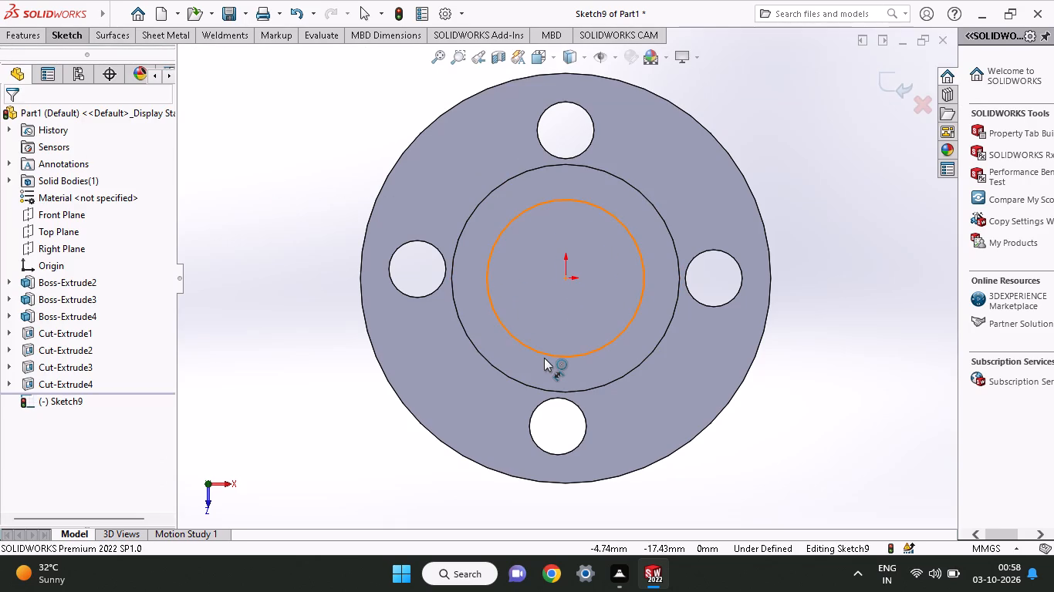
{"action": "left_click", "coordinate": [546, 355]}
{"action": "left_click", "coordinate": [311, 315]}
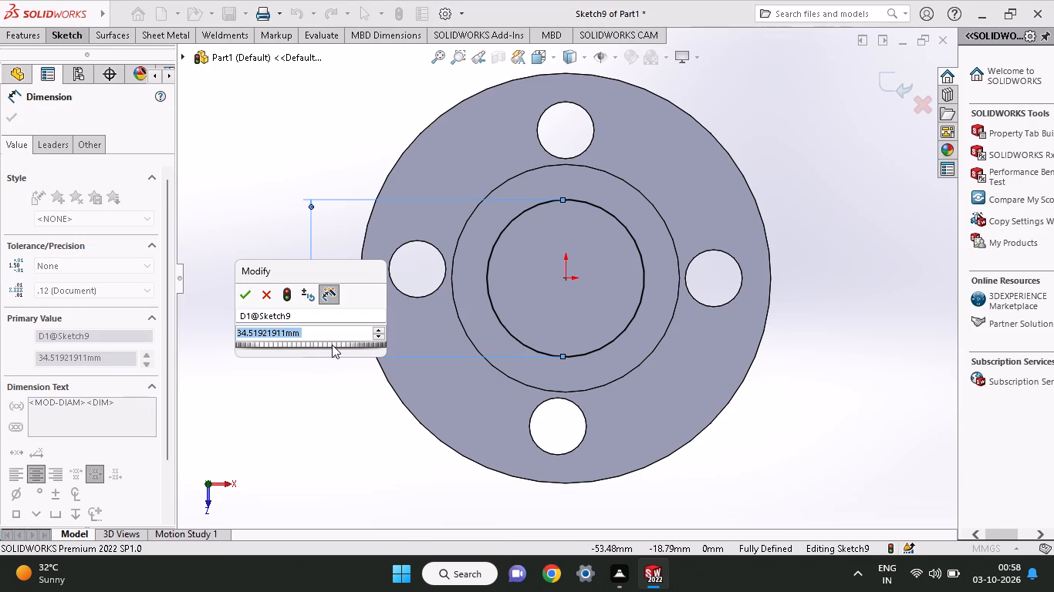
{"action": "key", "text": "3"}
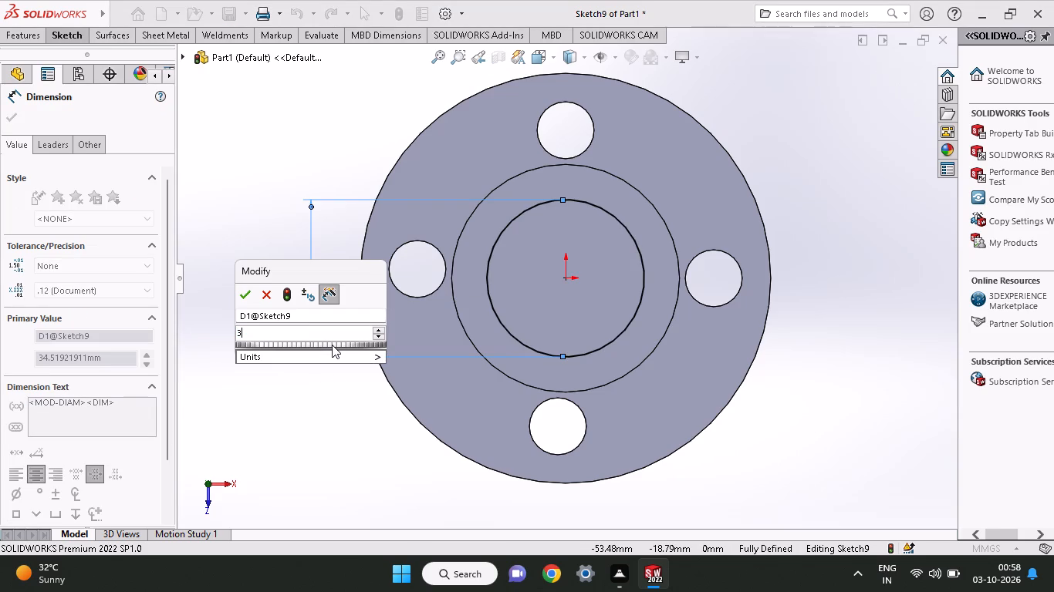
{"action": "key", "text": "8"}
{"action": "key", "text": "Return"}
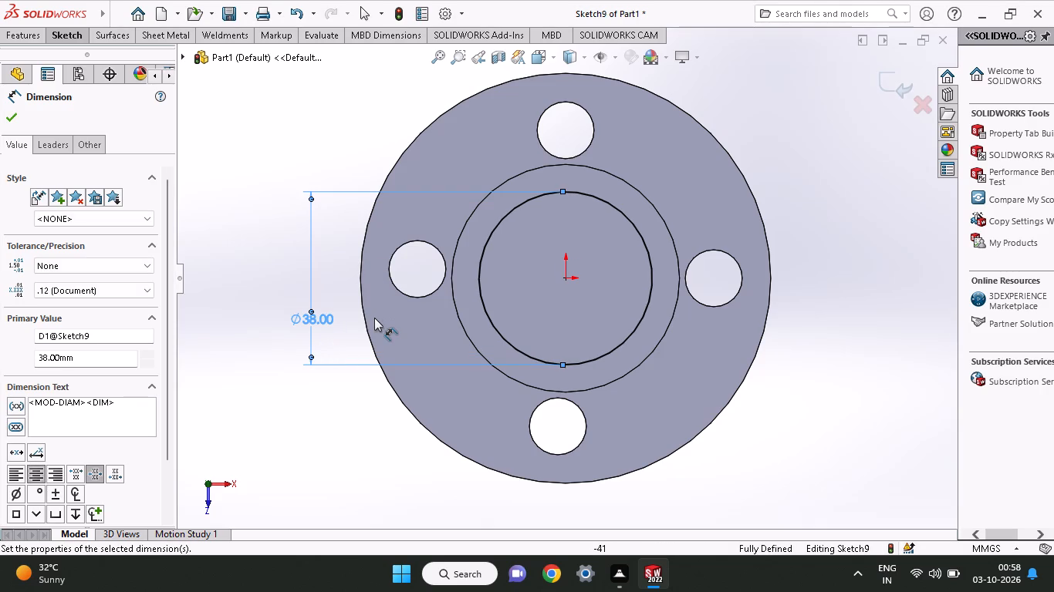
Extrude-cut the 38 mm circle into the 50 mm cylinder with a blind depth of 12 mm.
{"action": "left_click", "coordinate": [17, 39]}
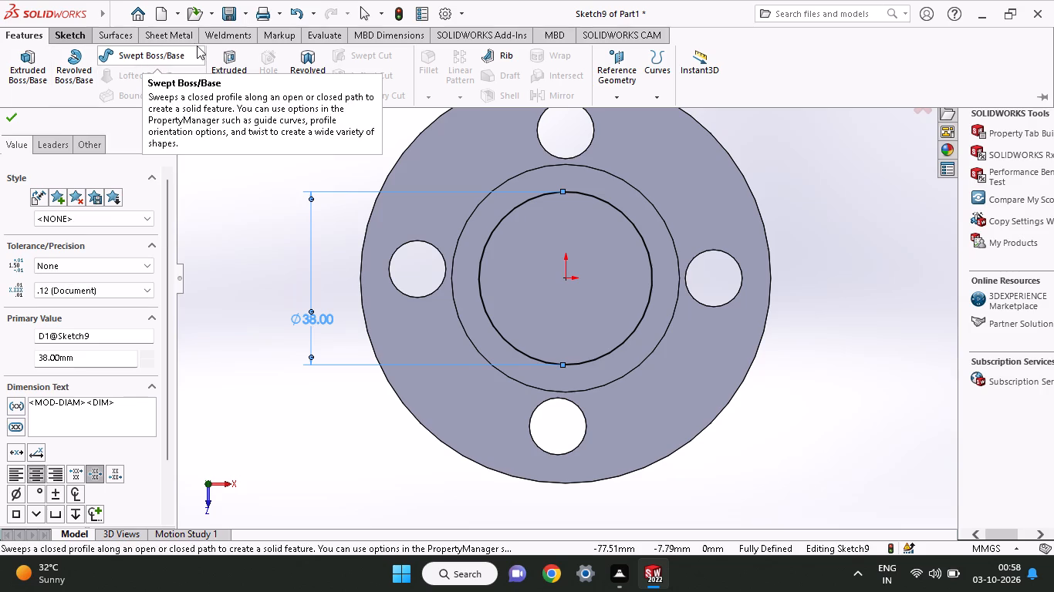
{"action": "left_click", "coordinate": [221, 63]}
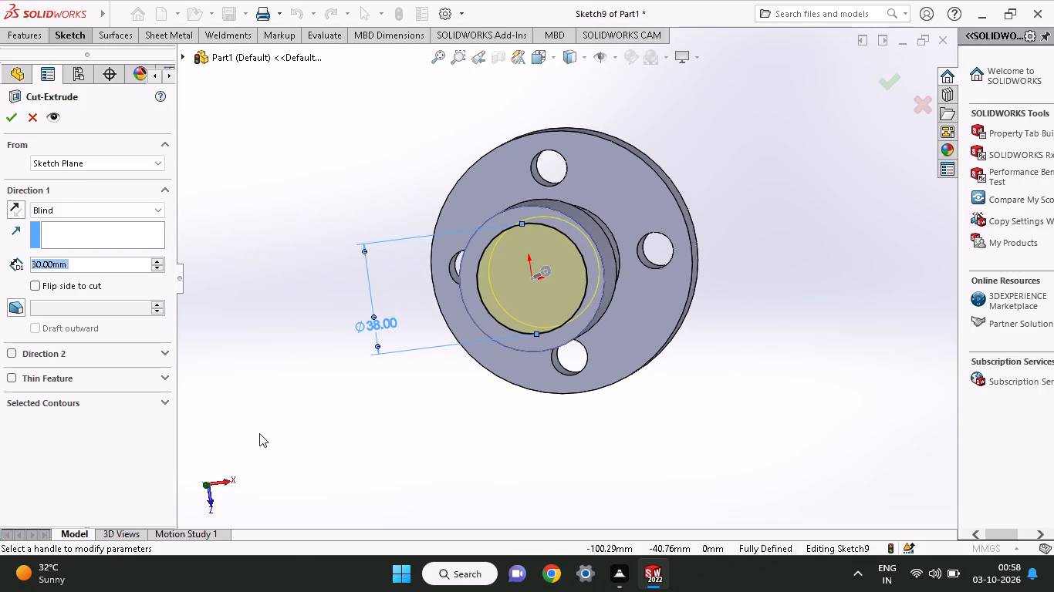
{"action": "type", "text": "12"}
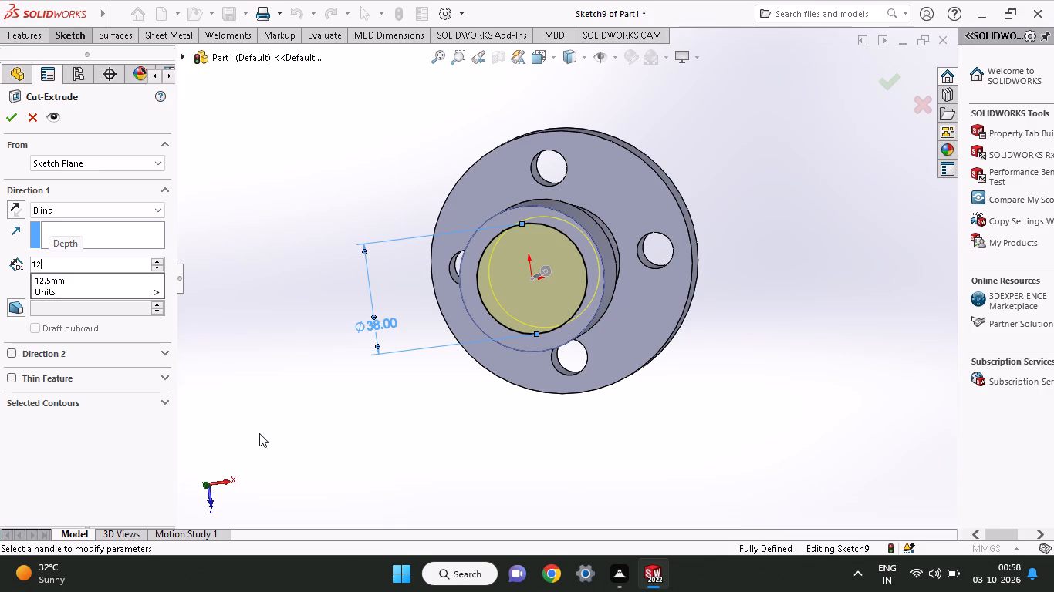
{"action": "key", "text": "Return"}
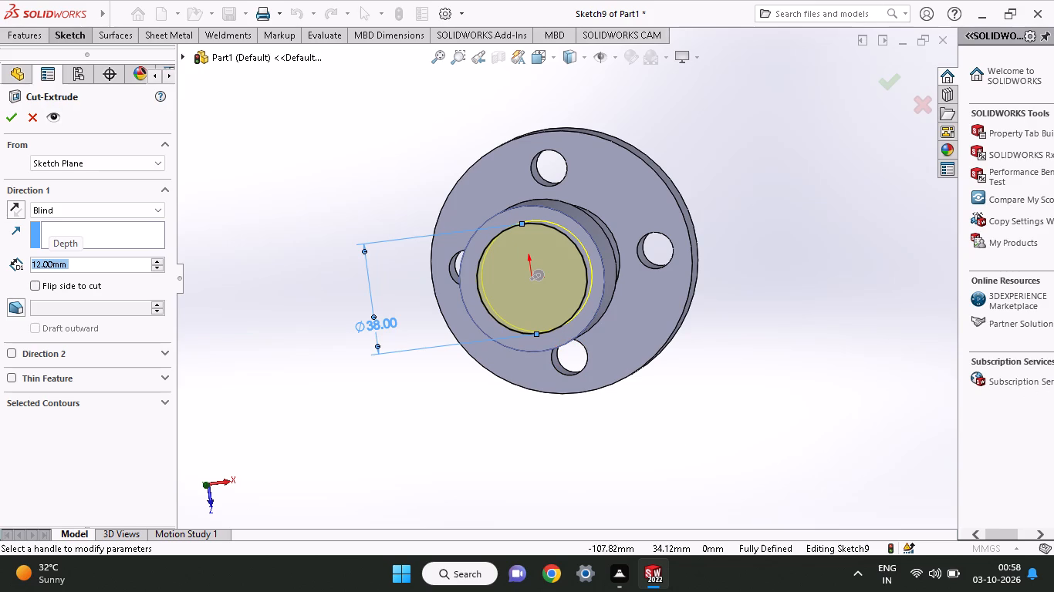
{"action": "left_click", "coordinate": [12, 109]}
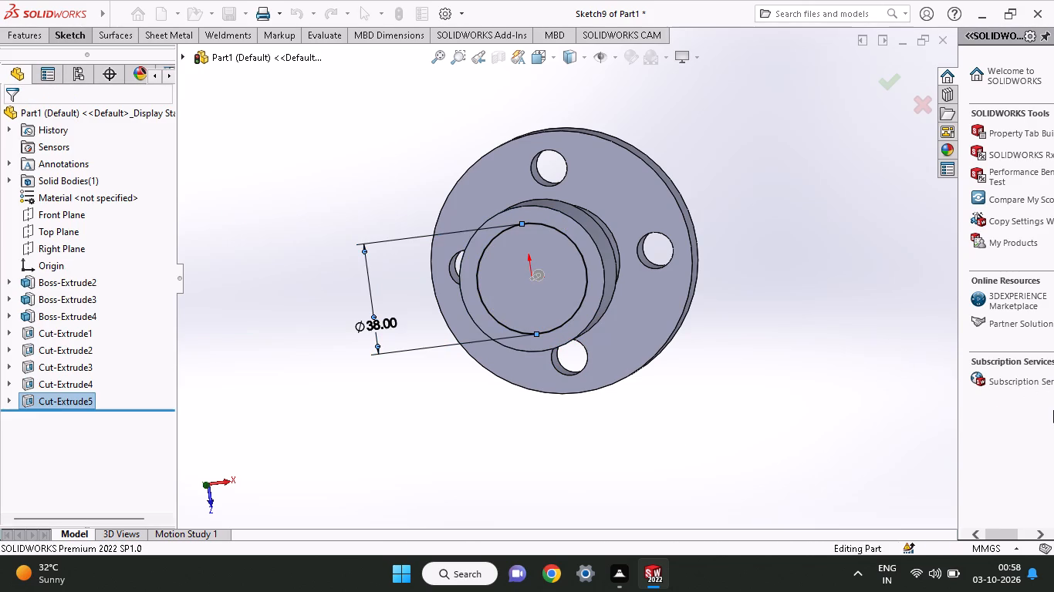
Sketch an origin-centred circle of 19 mm radius on the recess floor, matching the recess edge.
{"action": "middle_click_drag", "start_coordinate": [725, 294], "coordinate": [664, 380]}
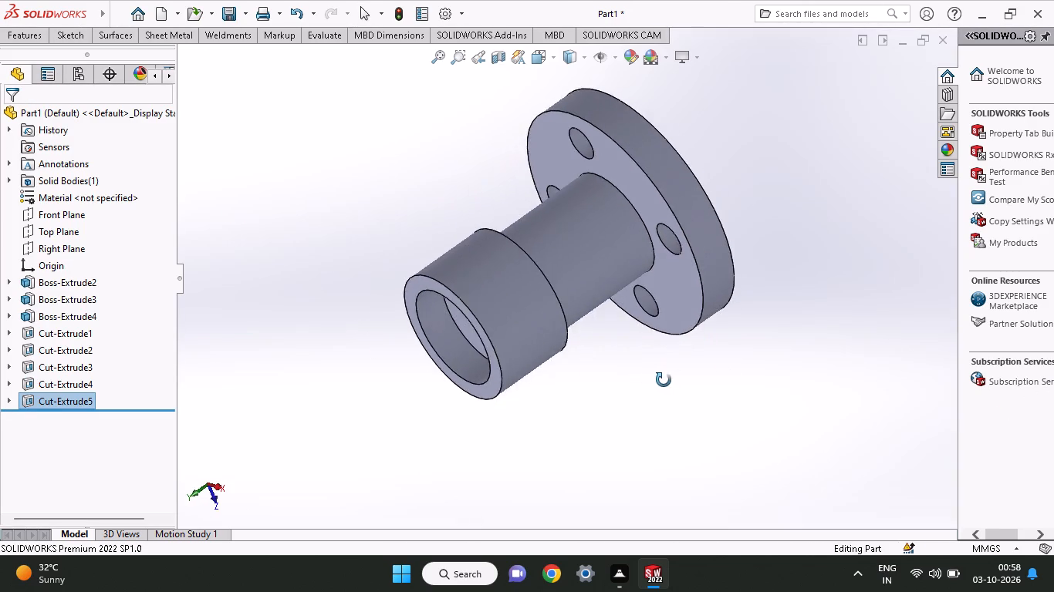
{"action": "middle_click_drag", "start_coordinate": [664, 380], "coordinate": [844, 304]}
{"action": "middle_click_drag", "start_coordinate": [815, 297], "coordinate": [726, 317]}
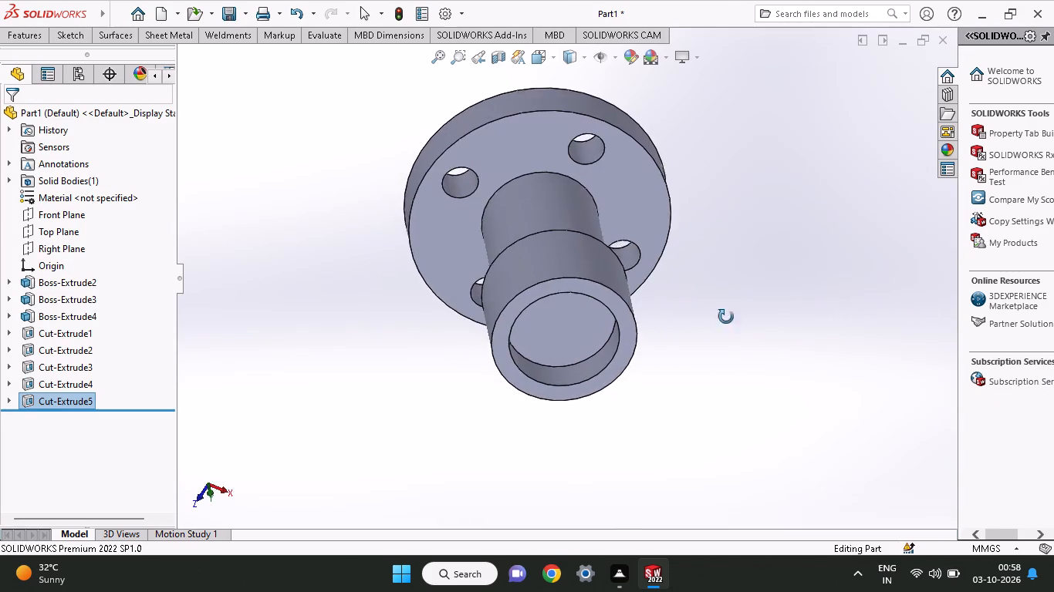
{"action": "middle_click_drag", "start_coordinate": [726, 317], "coordinate": [722, 297]}
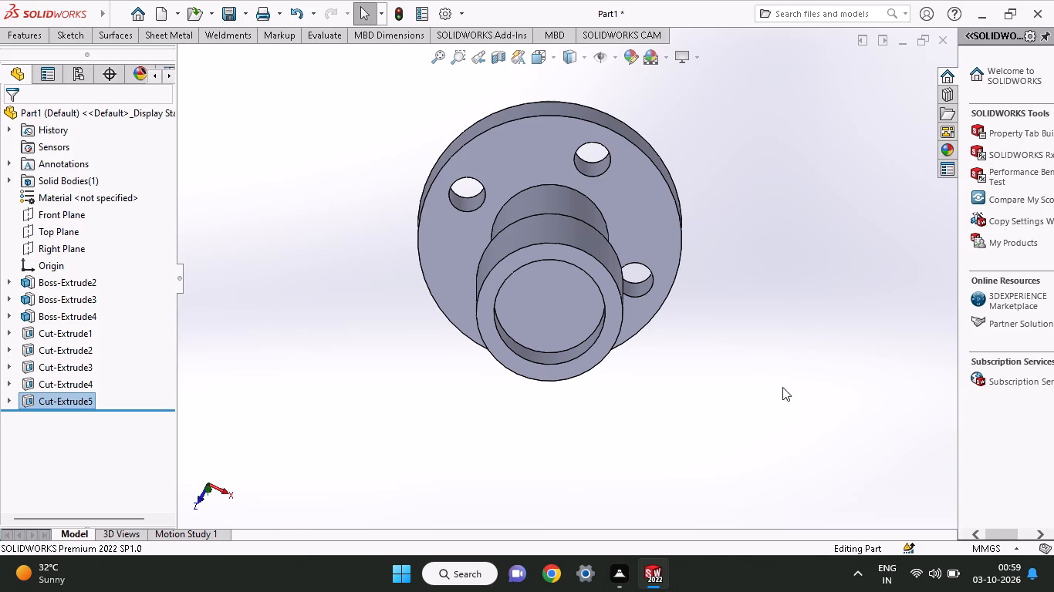
{"action": "left_click", "coordinate": [567, 311]}
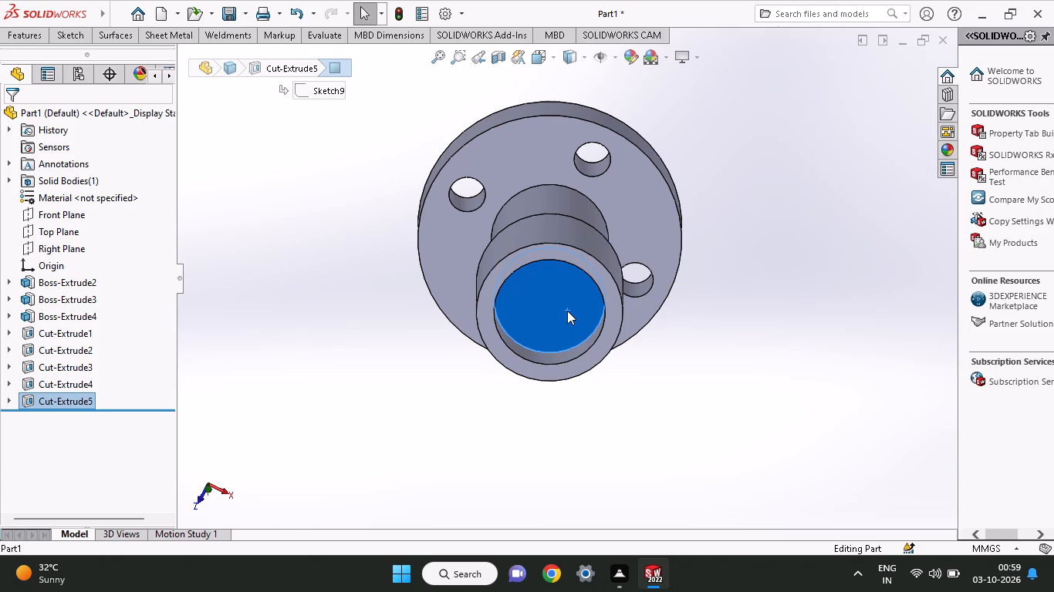
{"action": "right_click", "coordinate": [567, 311]}
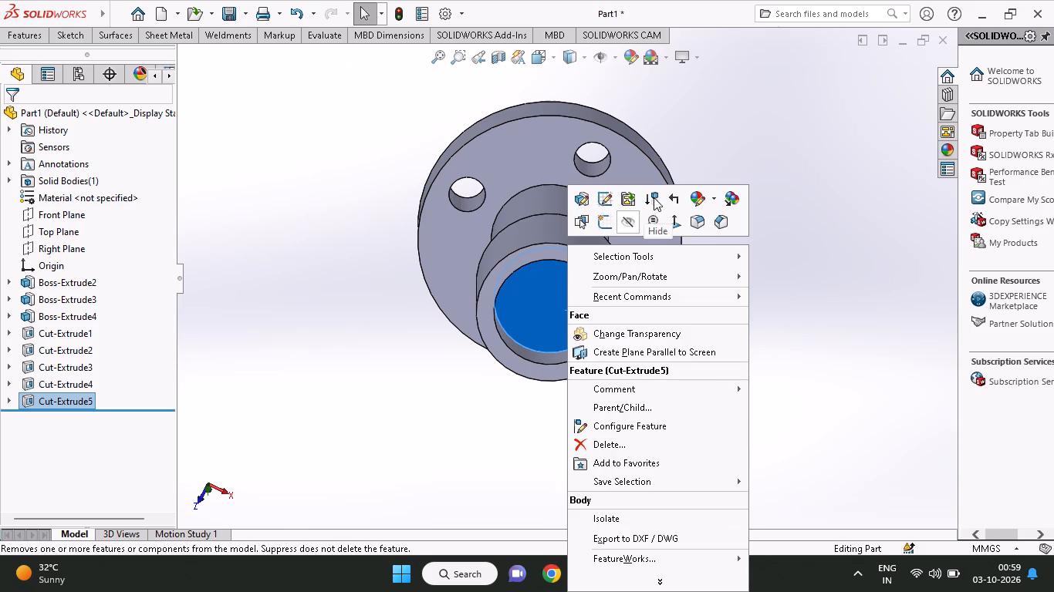
{"action": "left_click", "coordinate": [606, 227]}
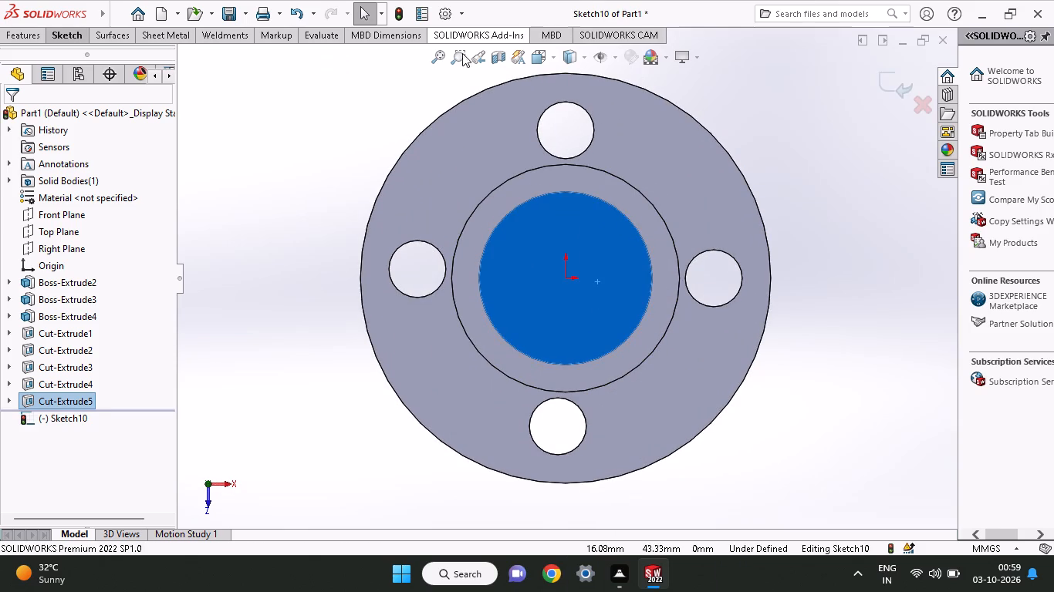
{"action": "left_click", "coordinate": [69, 37]}
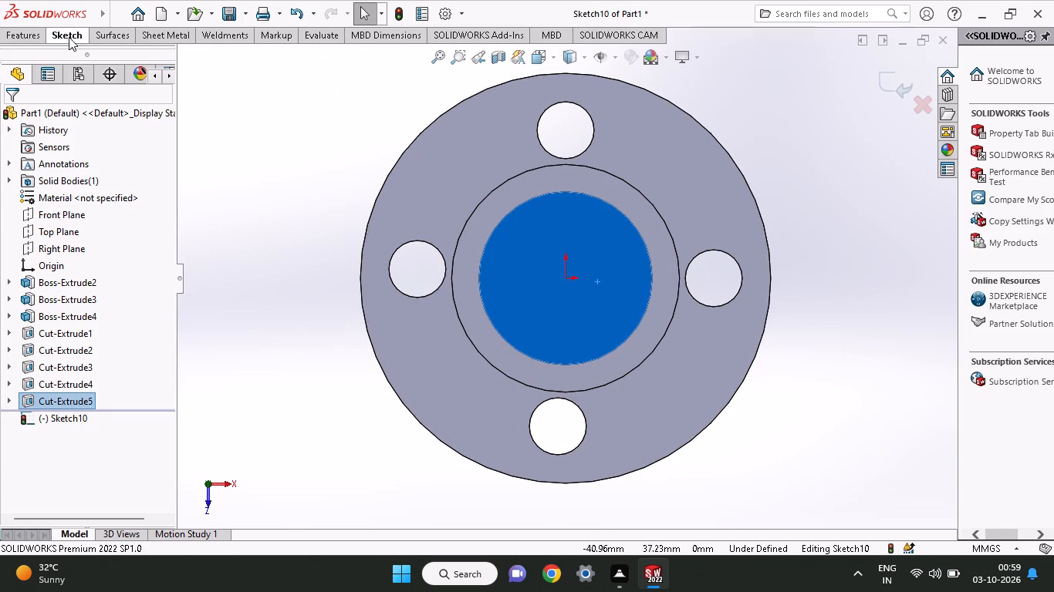
{"action": "left_click", "coordinate": [105, 89]}
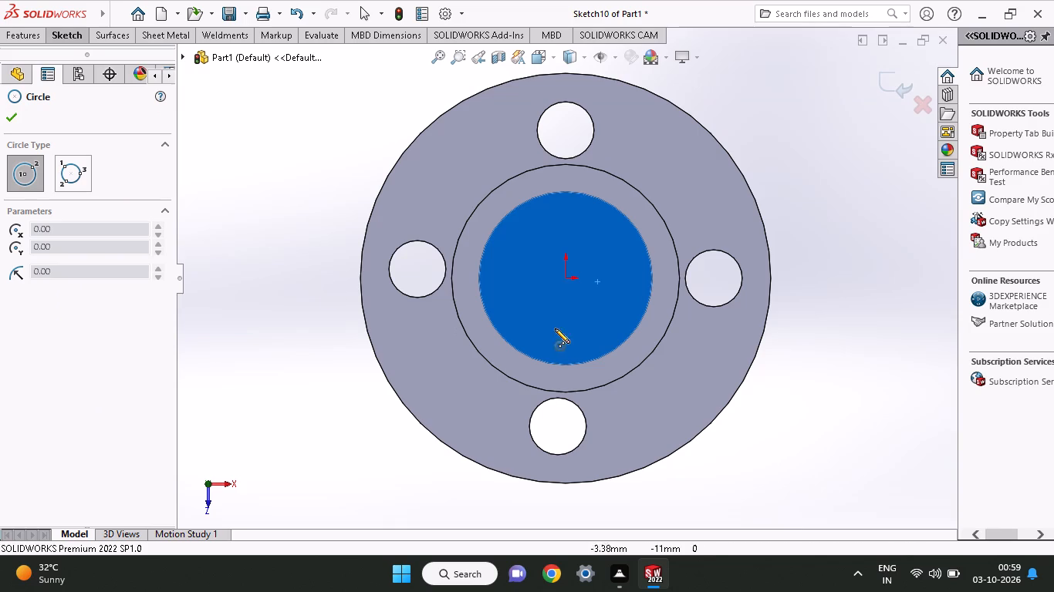
{"action": "left_click", "coordinate": [566, 279]}
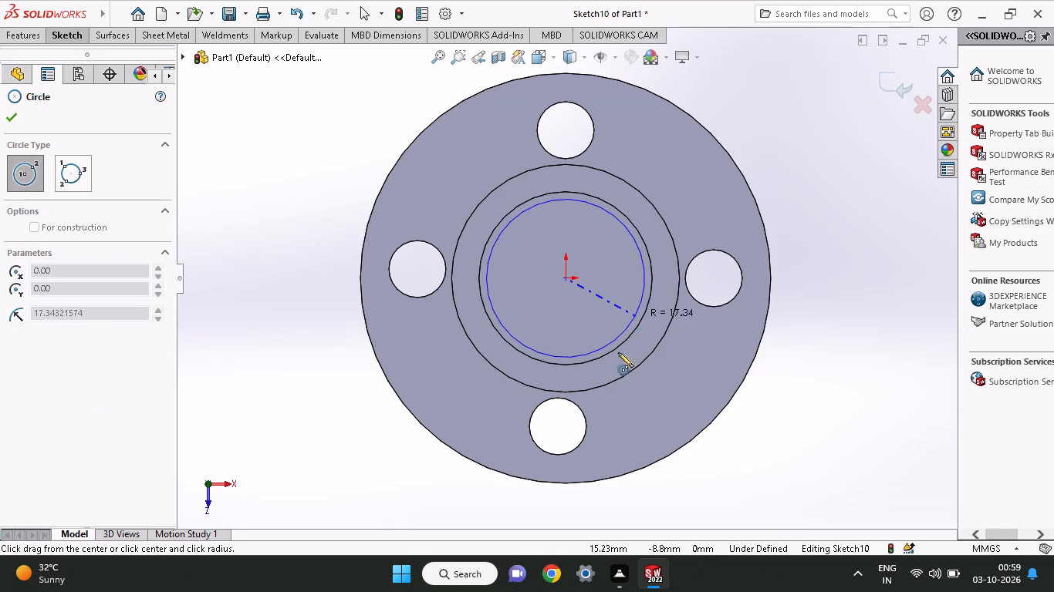
{"action": "left_click", "coordinate": [478, 269]}
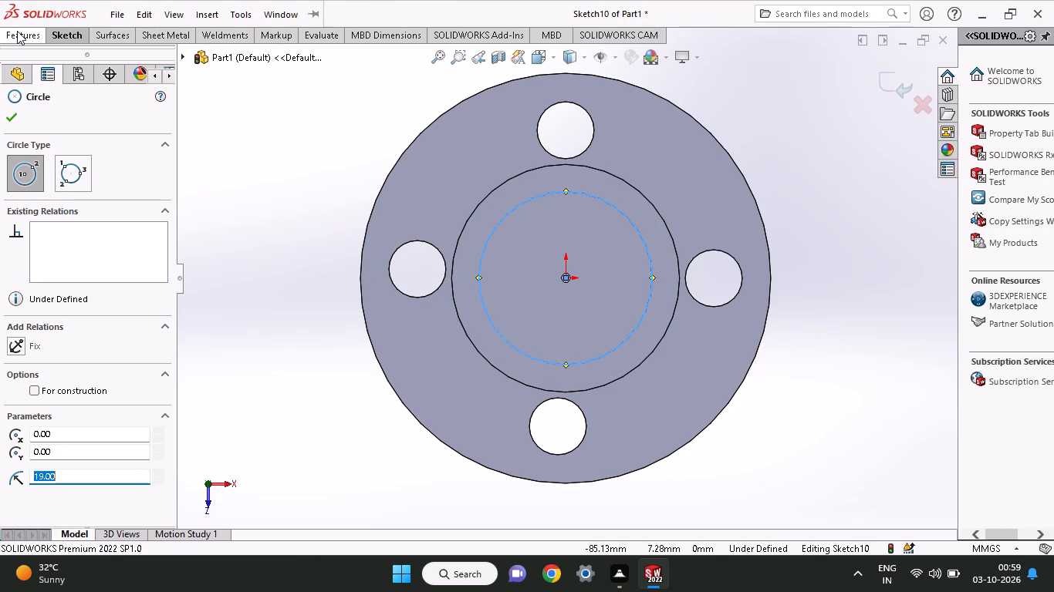
Extrude-cut the 19 mm radius circle from the recess floor with a blind depth of 12 mm to deepen the bore.
{"action": "left_click", "coordinate": [17, 31]}
{"action": "left_click", "coordinate": [244, 77]}
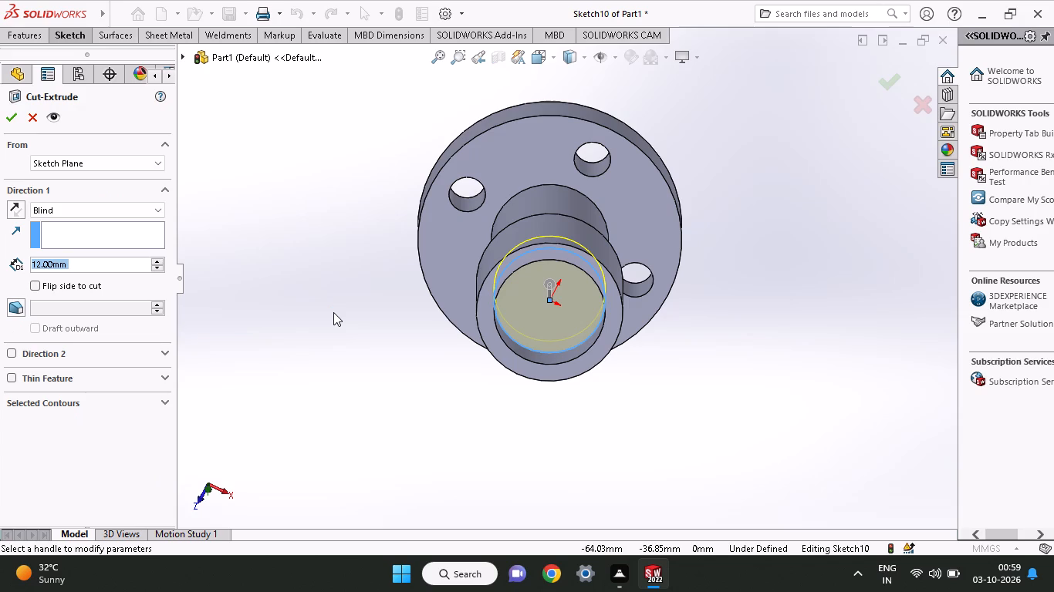
{"action": "type", "text": "12"}
{"action": "key", "text": "Return"}
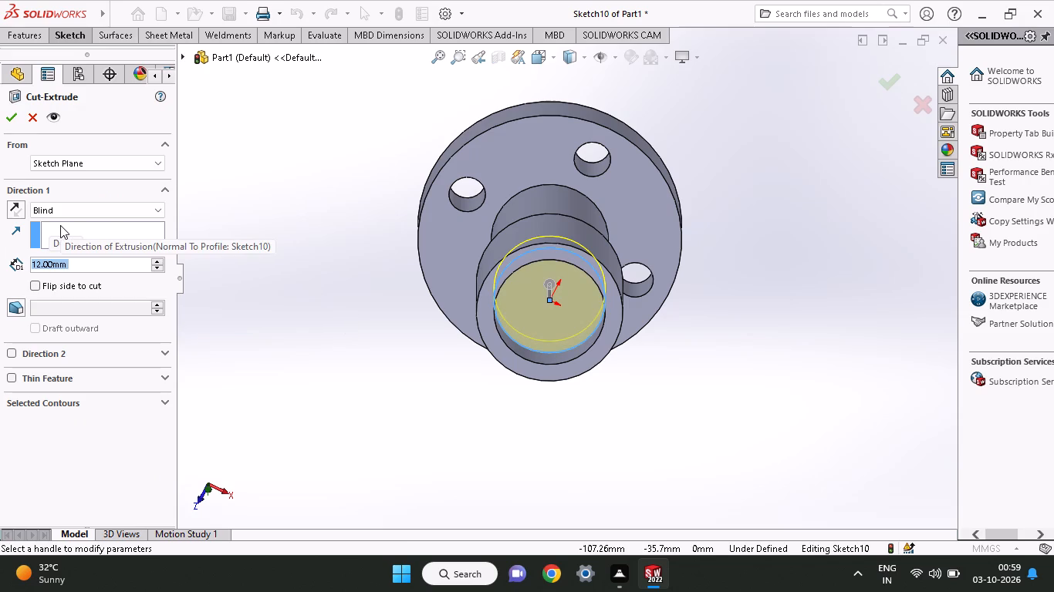
{"action": "left_click", "coordinate": [13, 115]}
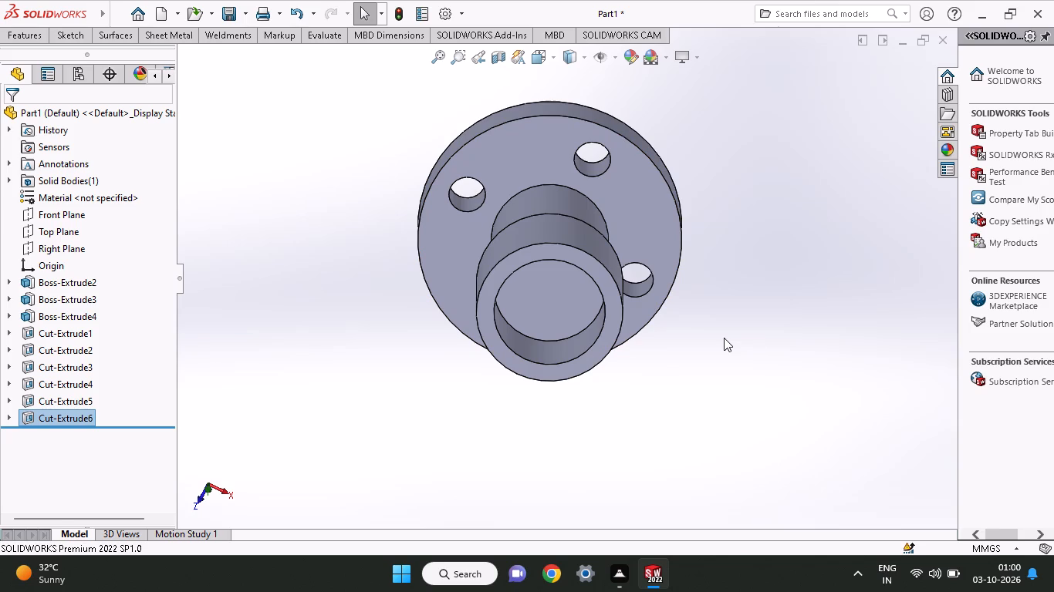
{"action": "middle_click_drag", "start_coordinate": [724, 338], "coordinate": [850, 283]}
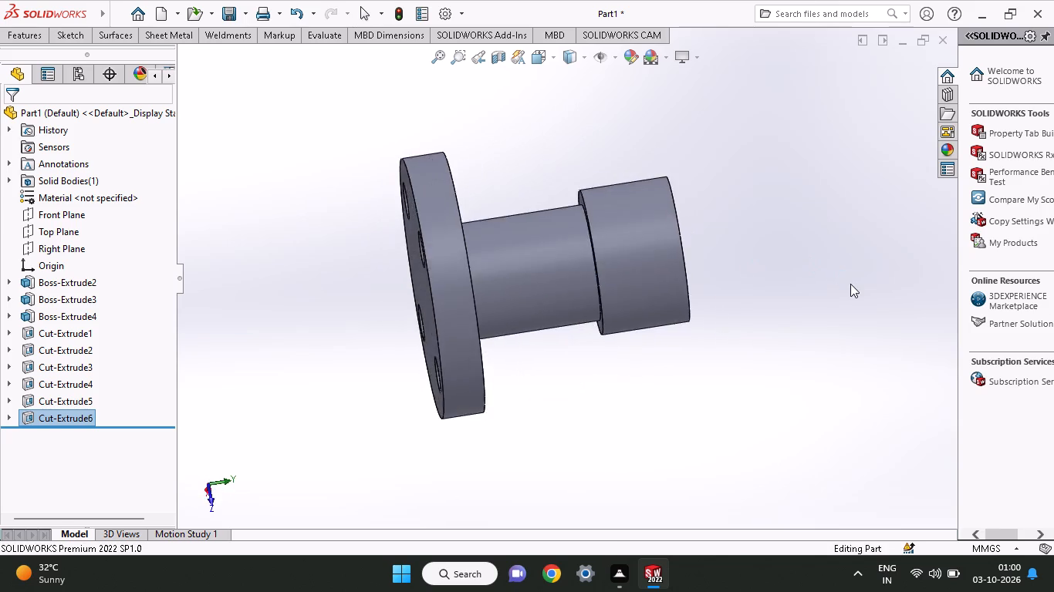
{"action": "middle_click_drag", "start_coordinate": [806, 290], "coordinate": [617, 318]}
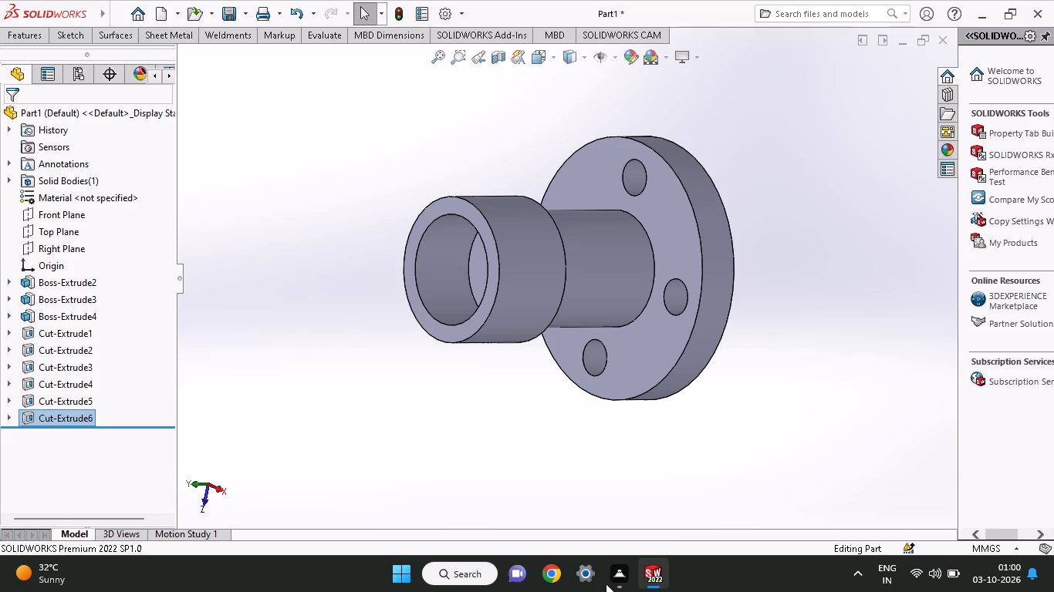
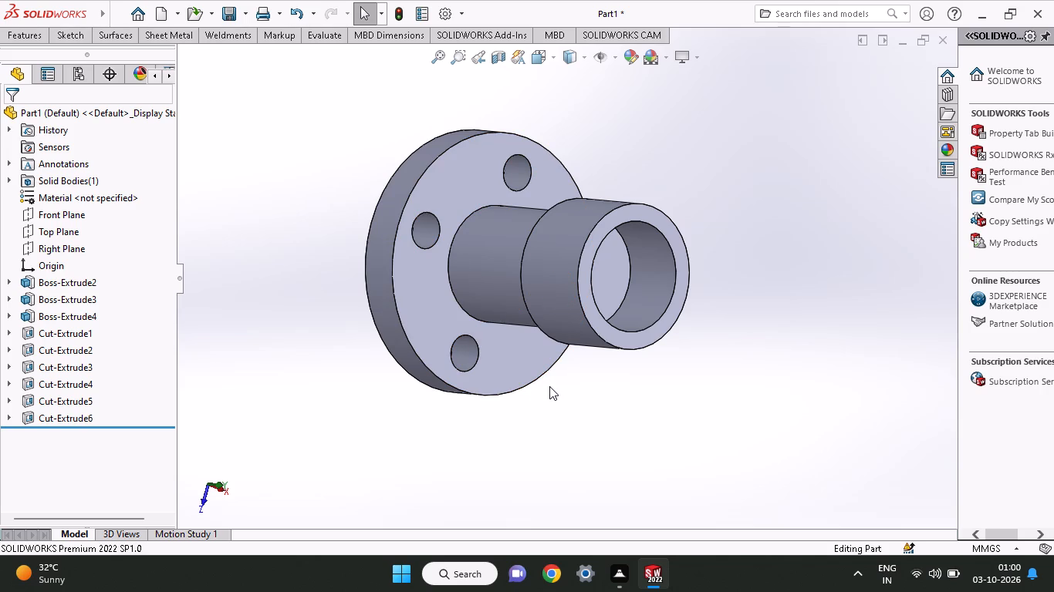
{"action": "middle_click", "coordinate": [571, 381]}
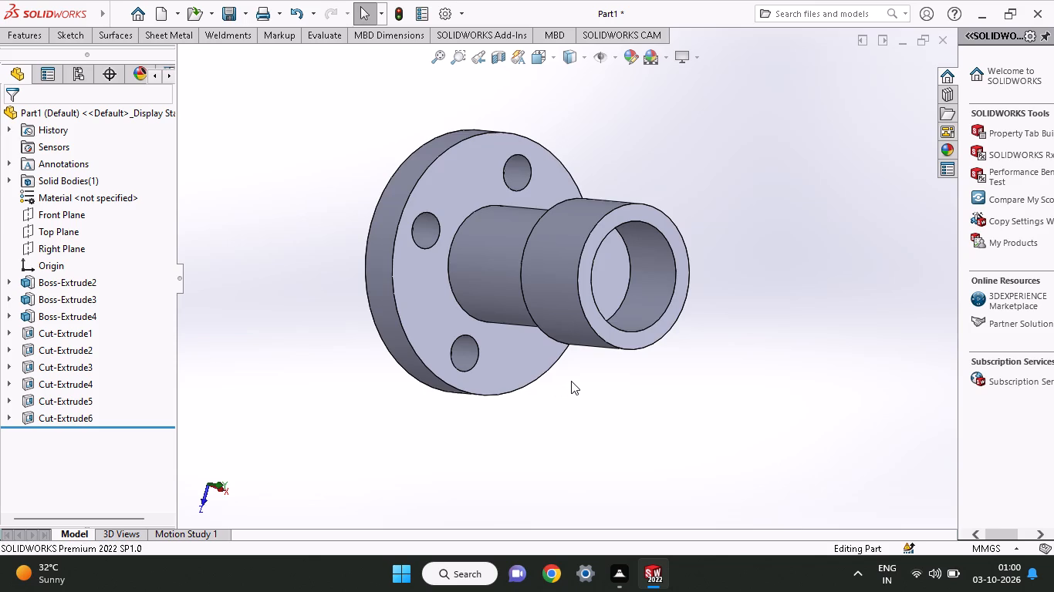
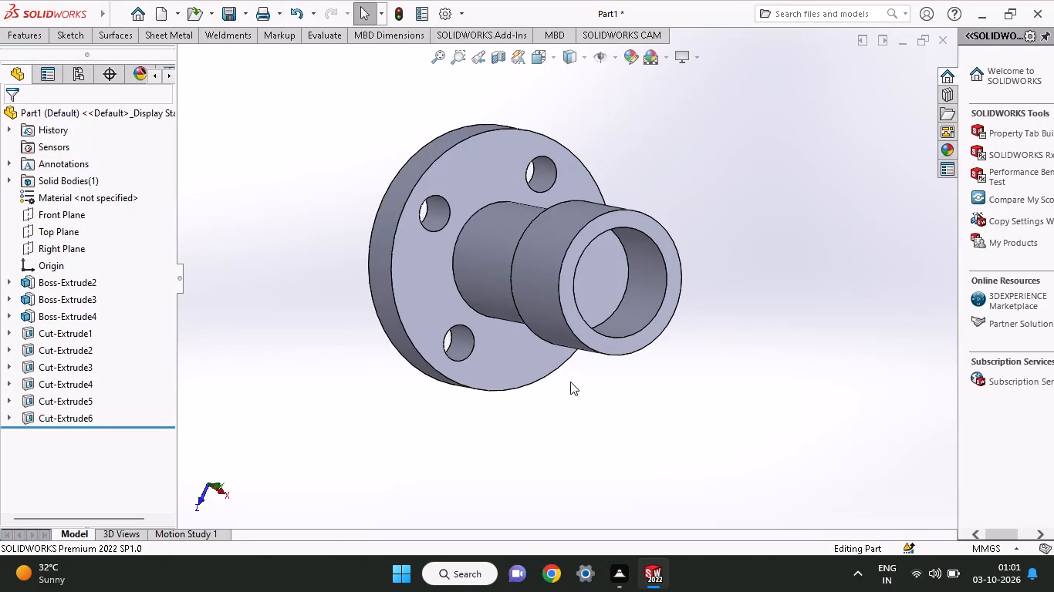
Examine the flanged part from the back, the sides and the open bore end.
{"action": "middle_click_drag", "start_coordinate": [640, 374], "coordinate": [550, 380]}
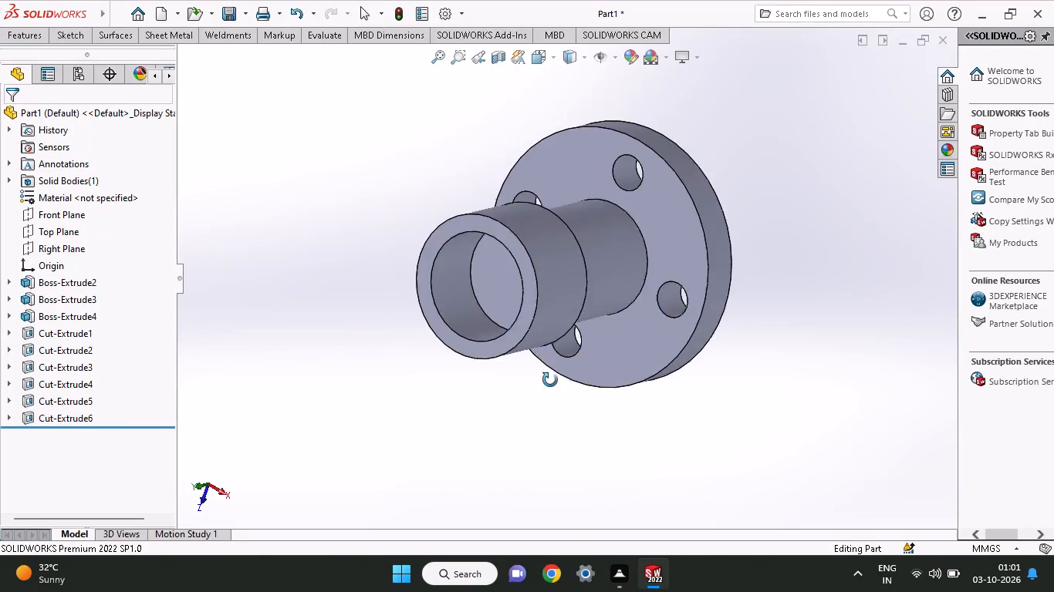
{"action": "middle_click_drag", "start_coordinate": [550, 380], "coordinate": [370, 414]}
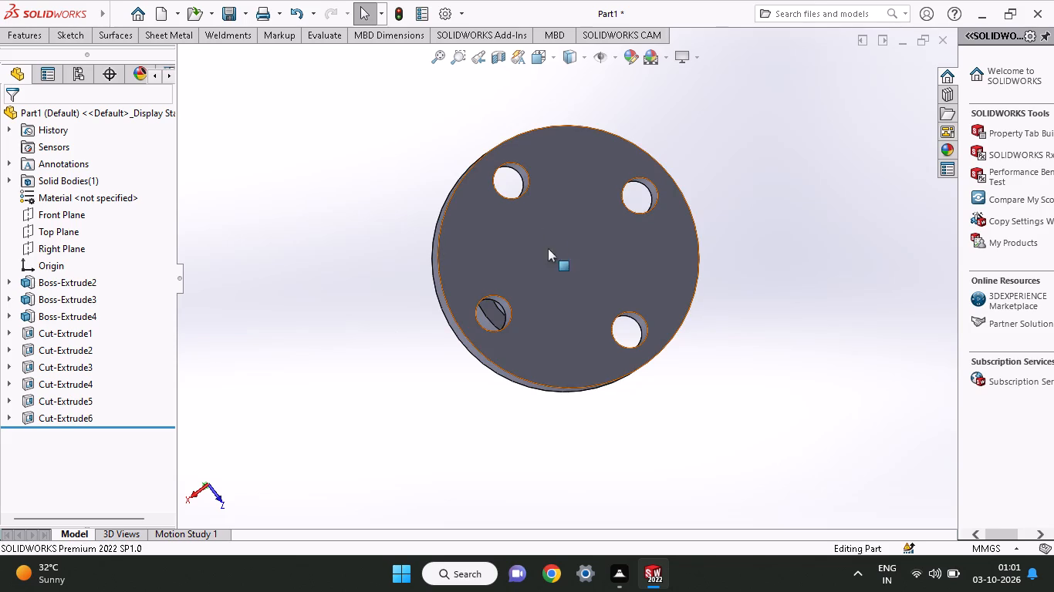
{"action": "middle_click_drag", "start_coordinate": [551, 273], "coordinate": [707, 346]}
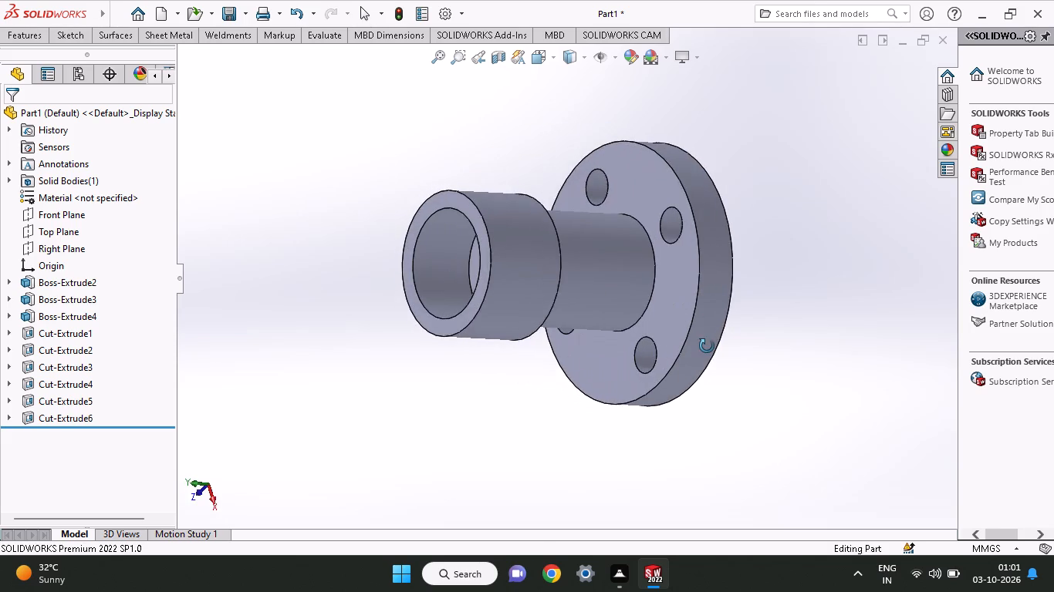
{"action": "middle_click_drag", "start_coordinate": [707, 346], "coordinate": [705, 383]}
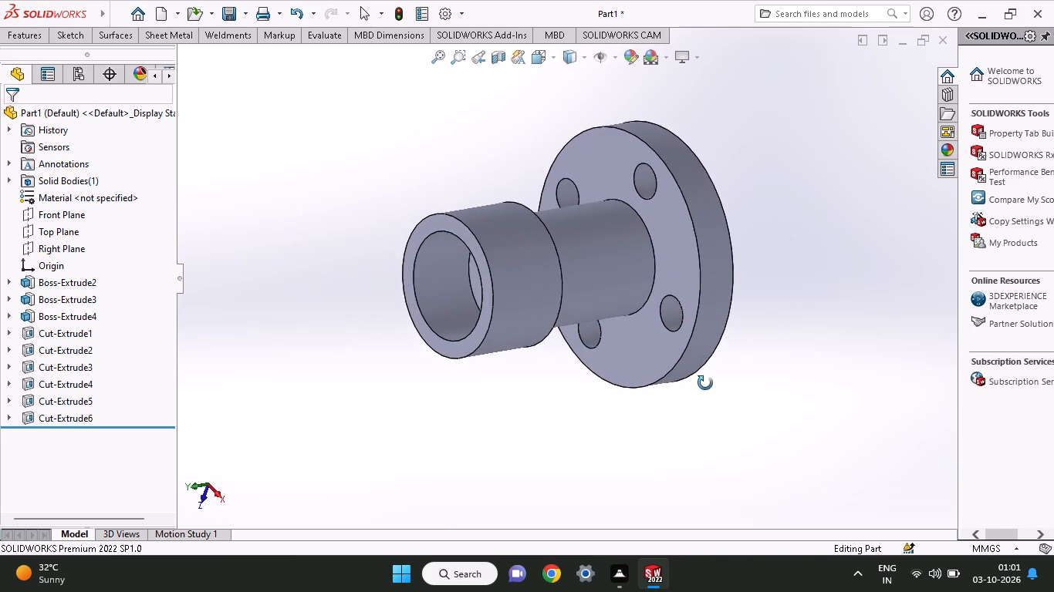
{"action": "middle_click_drag", "start_coordinate": [705, 383], "coordinate": [817, 280]}
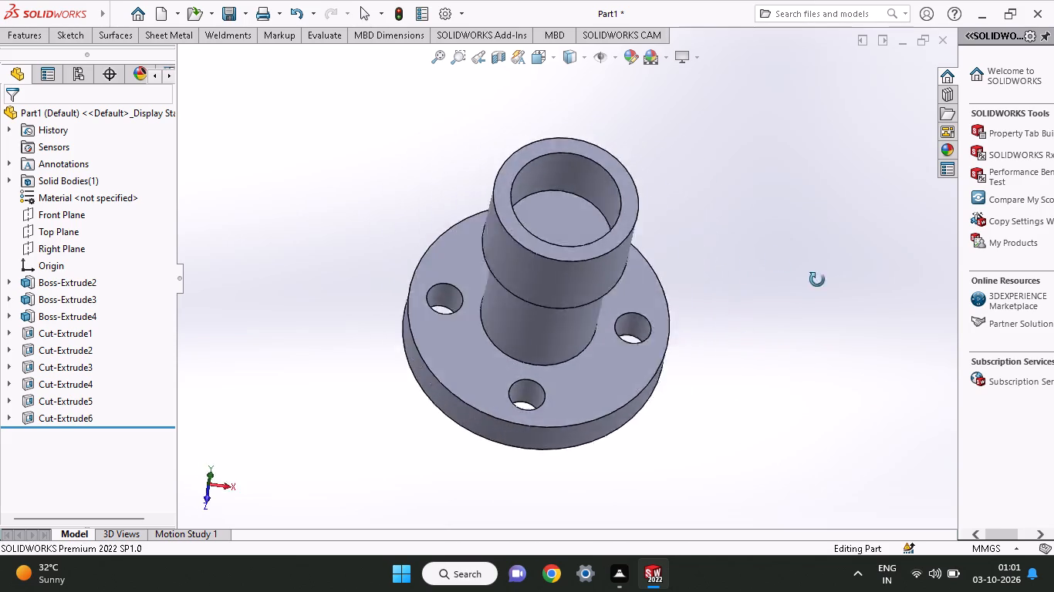
{"action": "middle_click_drag", "start_coordinate": [817, 280], "coordinate": [775, 346]}
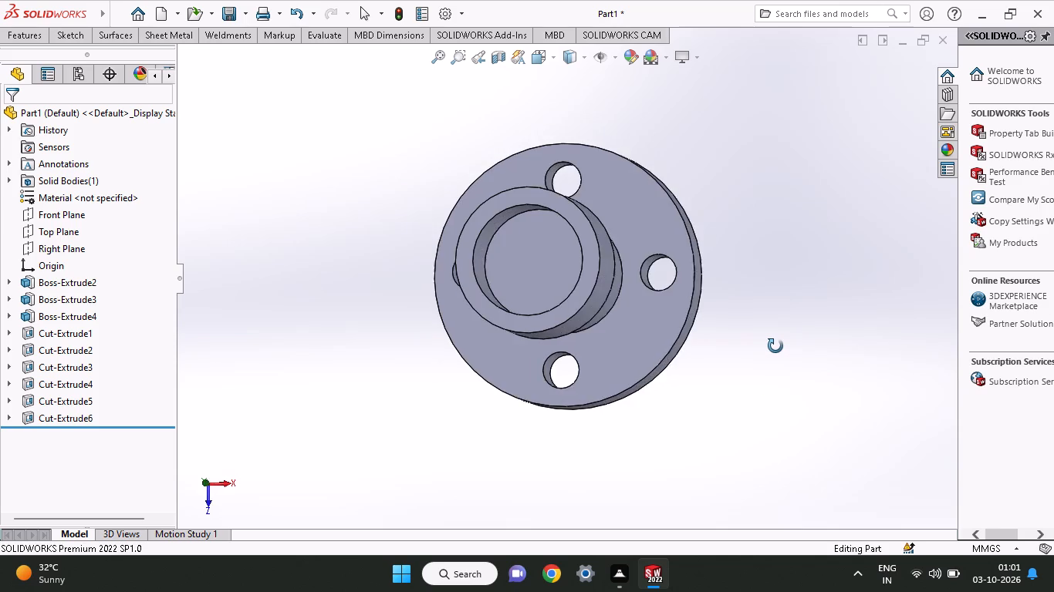
{"action": "middle_click_drag", "start_coordinate": [775, 346], "coordinate": [752, 368]}
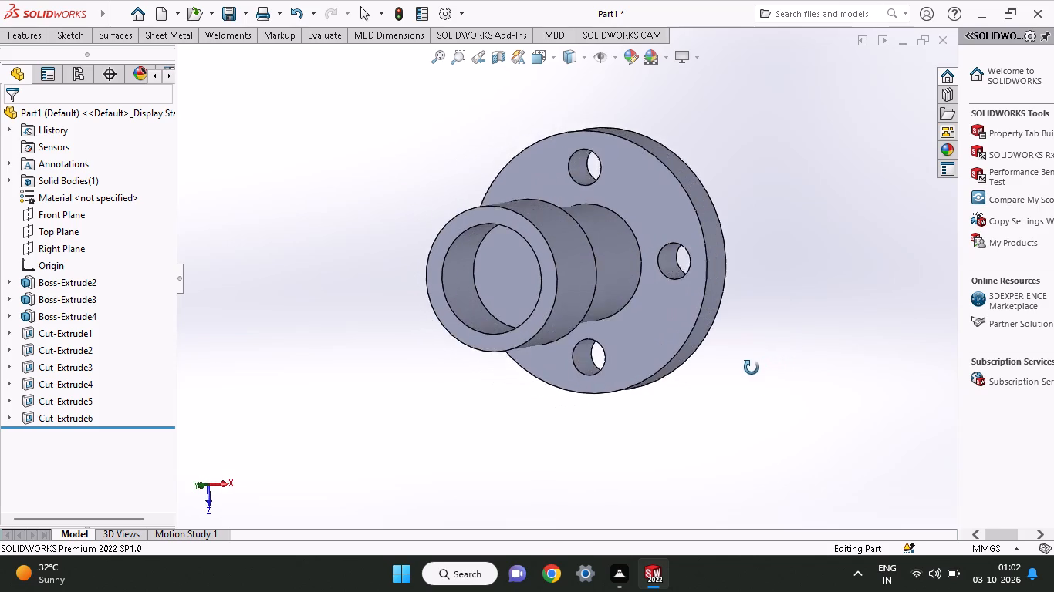
{"action": "middle_click_drag", "start_coordinate": [752, 368], "coordinate": [786, 382]}
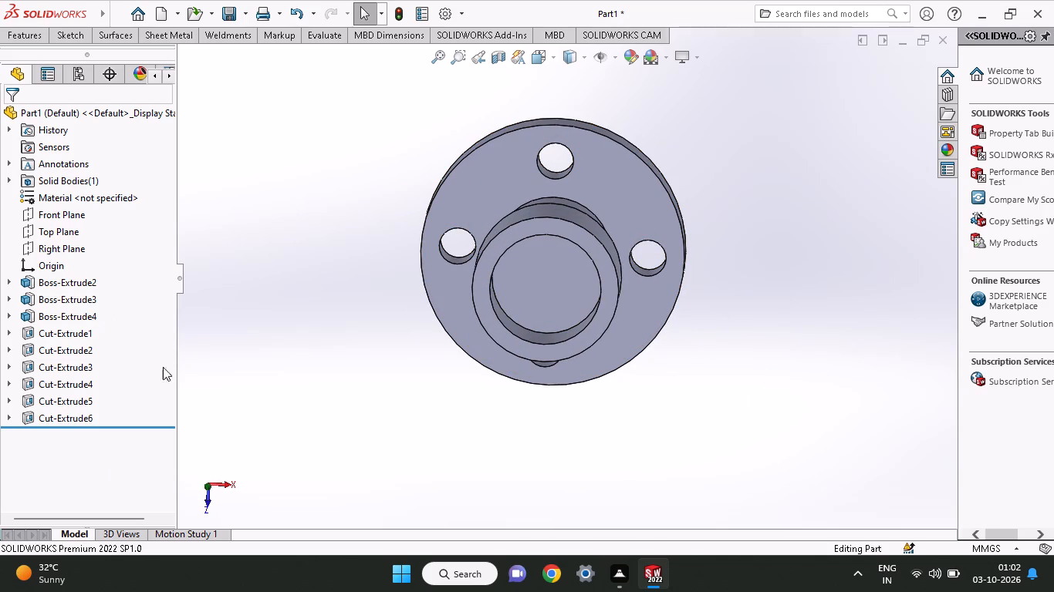
Sketch a circle centred on the origin on the floor of the end bore and dimension its diameter to 30 mm.
{"action": "left_click", "coordinate": [549, 265]}
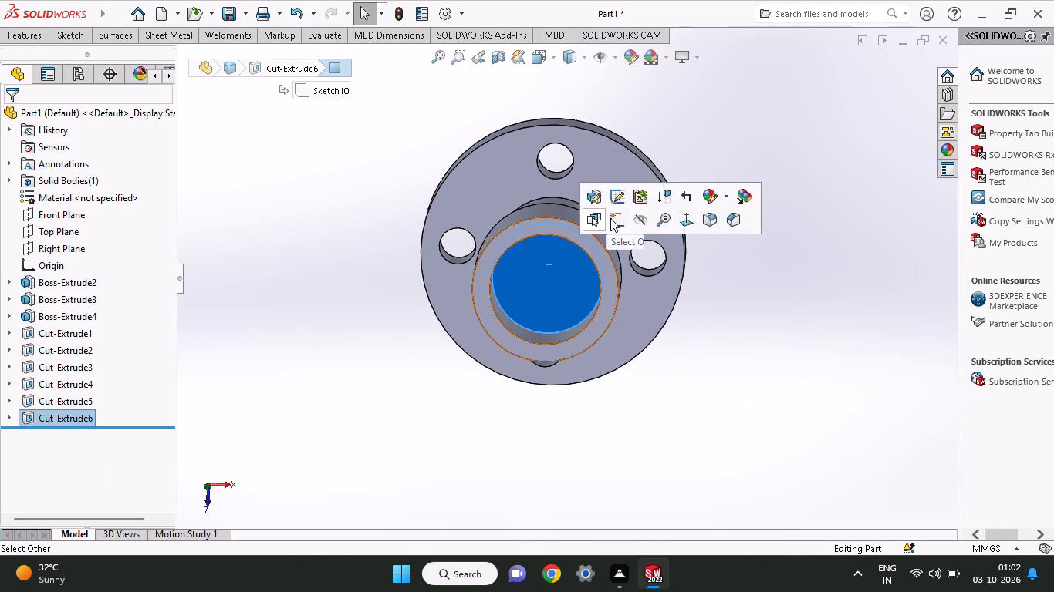
{"action": "left_click", "coordinate": [610, 218]}
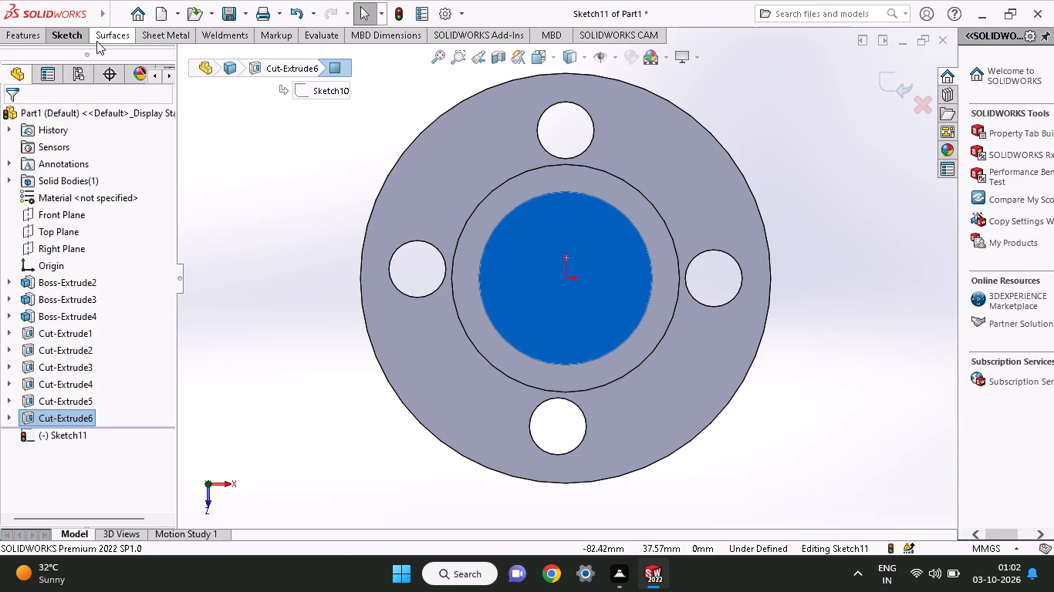
{"action": "left_click", "coordinate": [72, 41]}
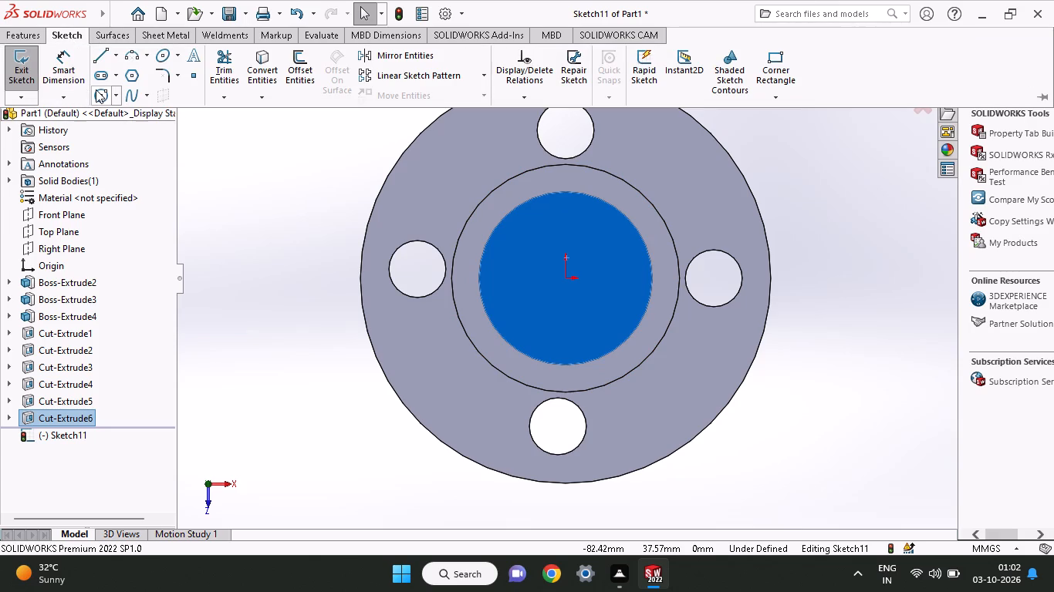
{"action": "left_click", "coordinate": [96, 89]}
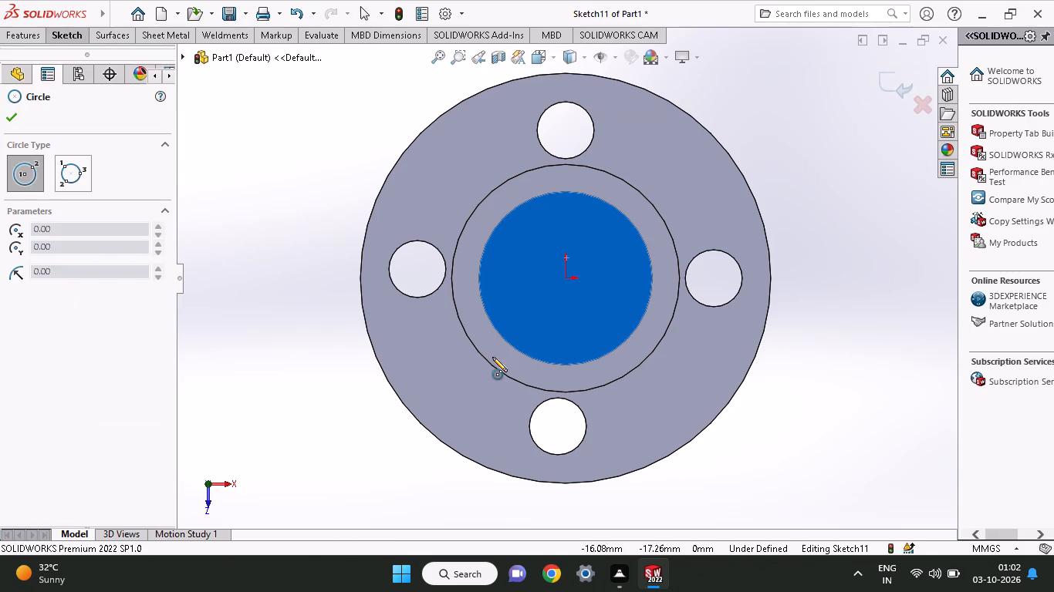
{"action": "left_click", "coordinate": [566, 280]}
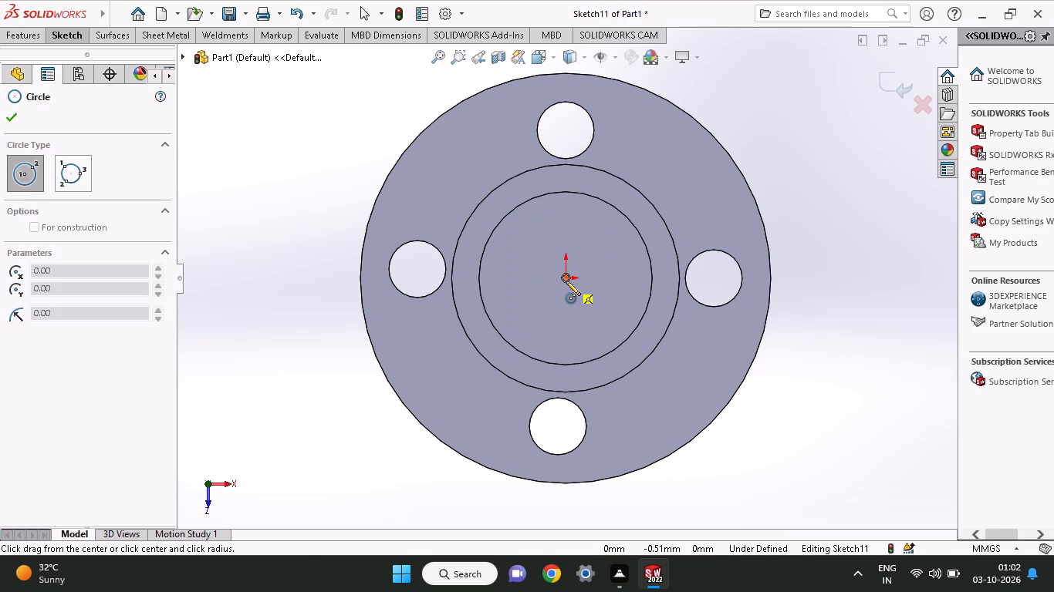
{"action": "left_click", "coordinate": [576, 328]}
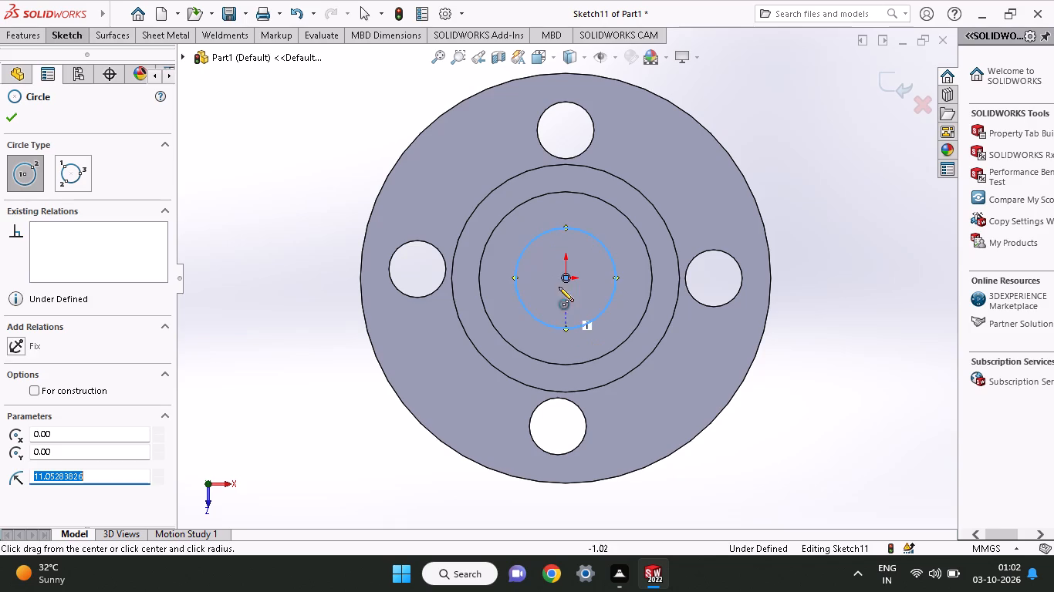
{"action": "left_click", "coordinate": [47, 36]}
{"action": "left_click", "coordinate": [47, 58]}
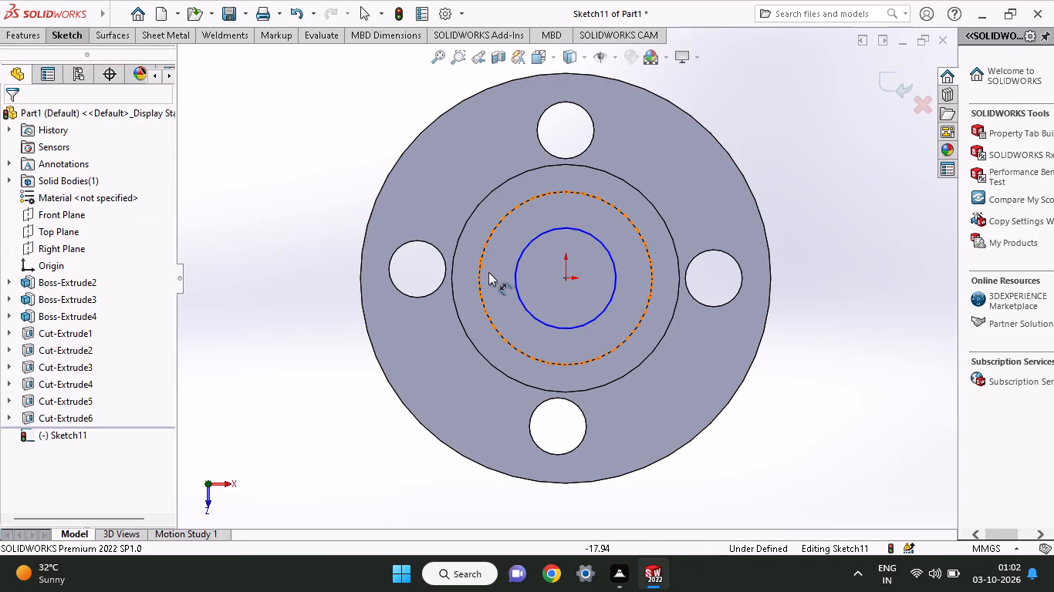
{"action": "left_click", "coordinate": [523, 297]}
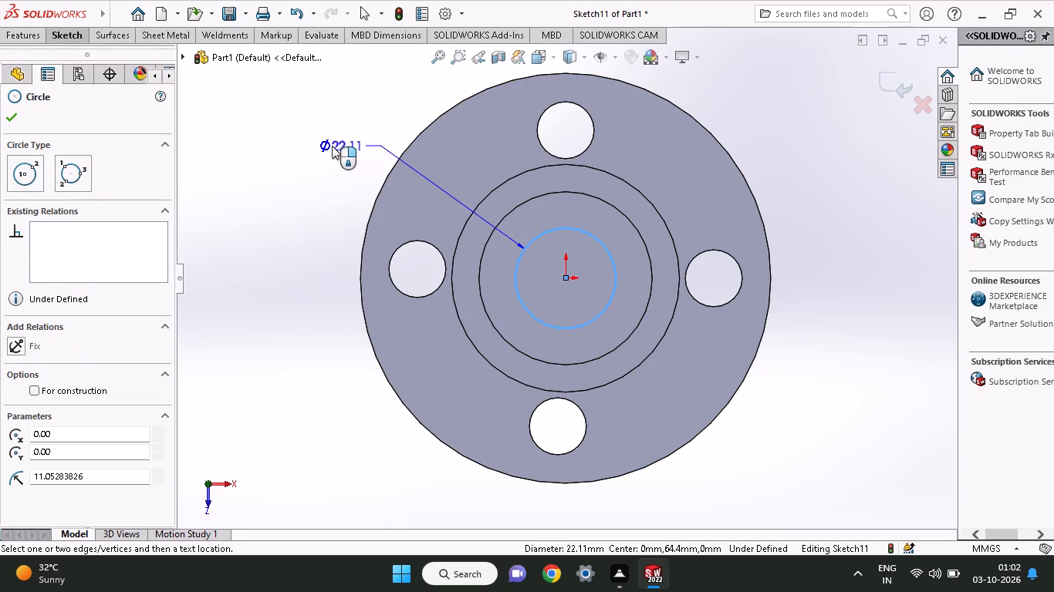
{"action": "left_click", "coordinate": [332, 146]}
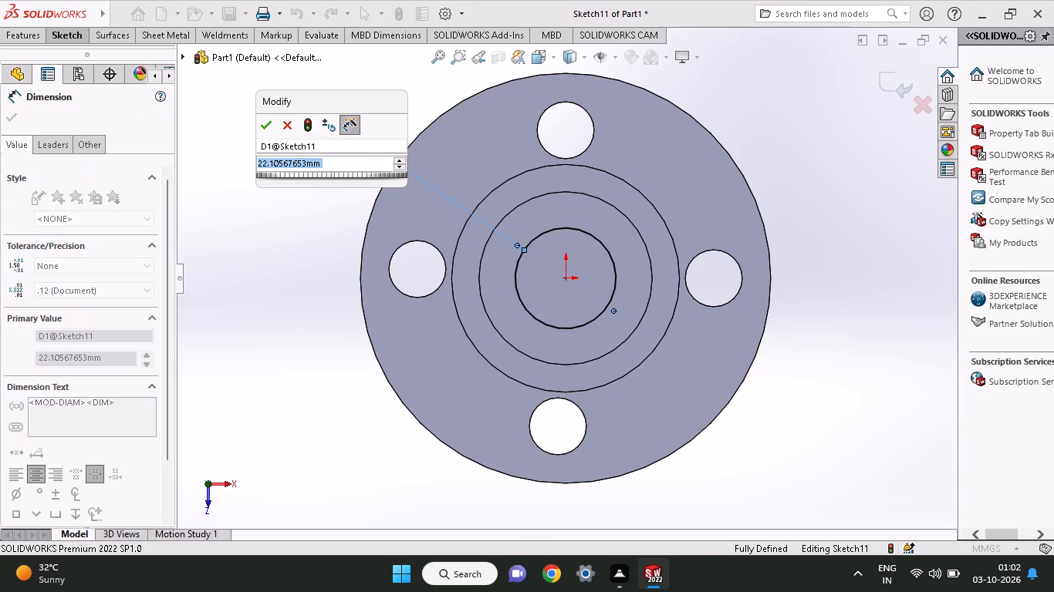
{"action": "type", "text": "30"}
{"action": "key", "text": "Return"}
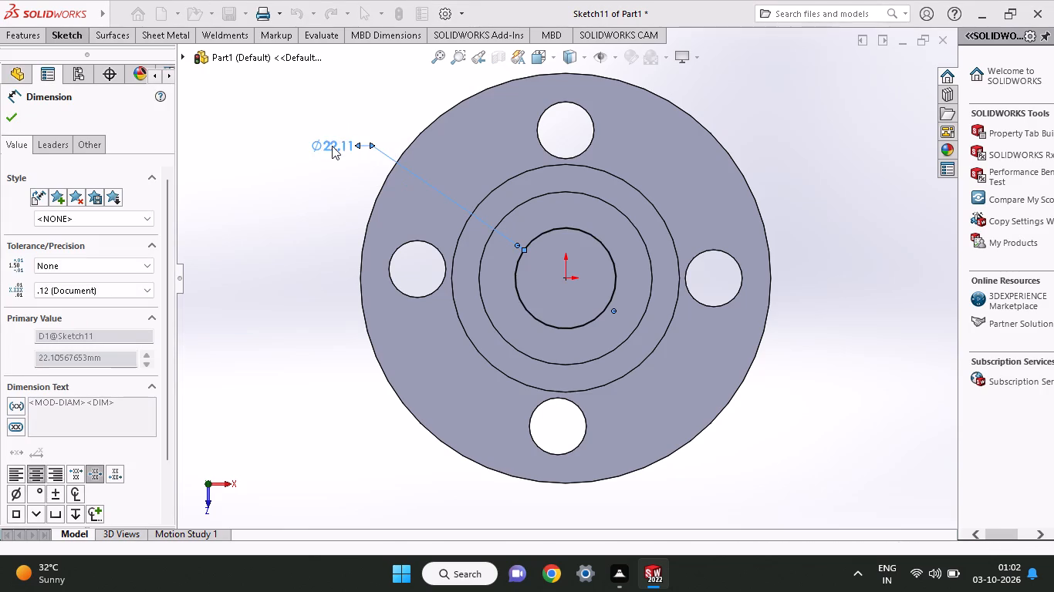
Extrude-cut the 30 mm circle blind to a depth of 6 mm into the cylinder.
{"action": "left_click", "coordinate": [22, 40]}
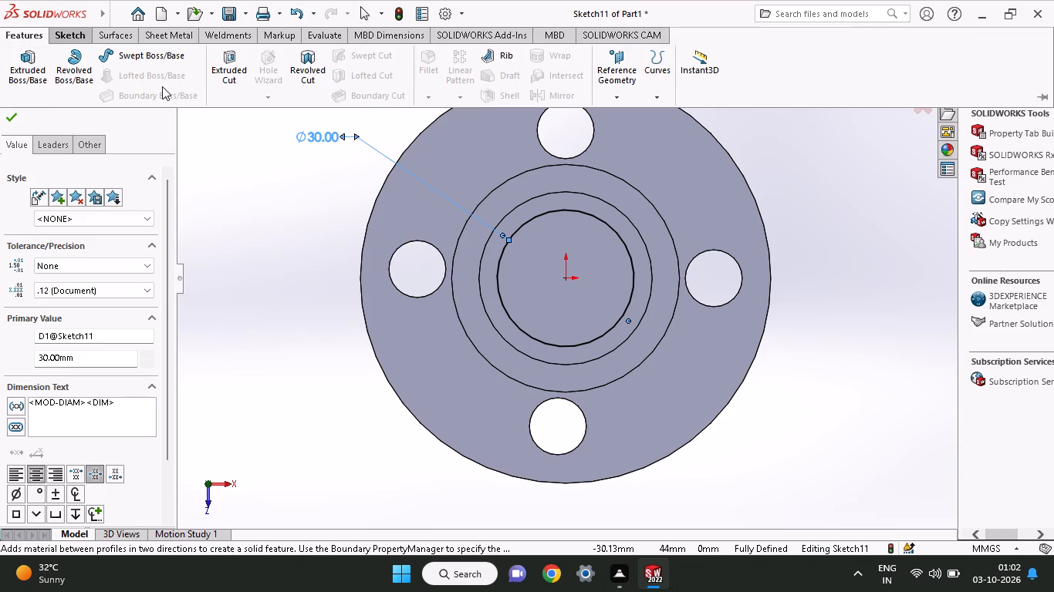
{"action": "left_click", "coordinate": [206, 69]}
{"action": "left_click", "coordinate": [223, 79]}
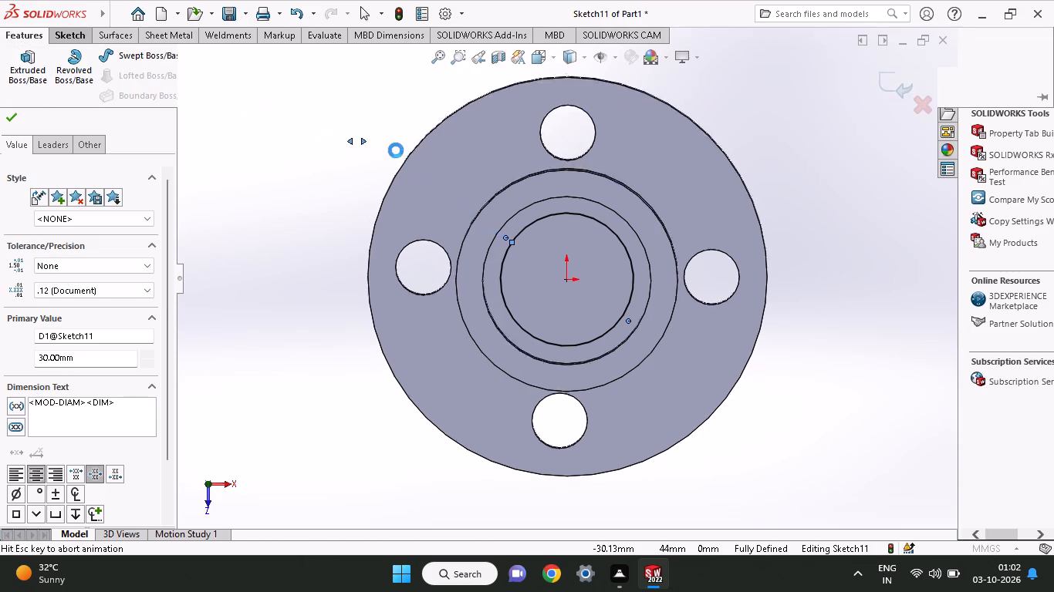
{"action": "middle_click_drag", "start_coordinate": [417, 162], "coordinate": [377, 232]}
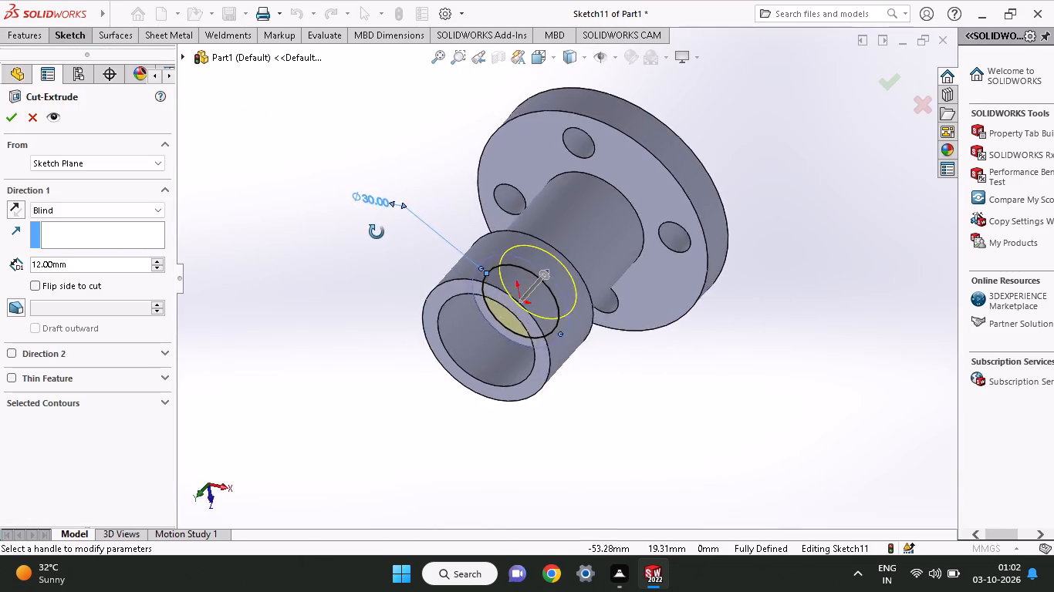
{"action": "middle_click_drag", "start_coordinate": [377, 232], "coordinate": [332, 276]}
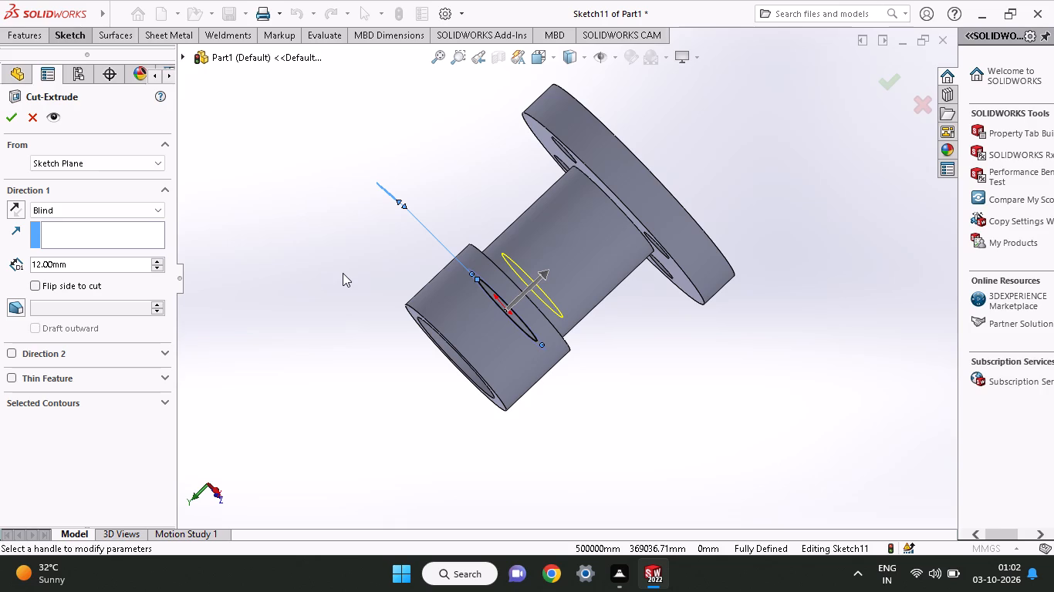
{"action": "key", "text": "6"}
{"action": "left_click_drag", "start_coordinate": [69, 260], "coordinate": [30, 269]}
{"action": "key", "text": "6"}
{"action": "key", "text": "Return"}
{"action": "left_click", "coordinate": [7, 120]}
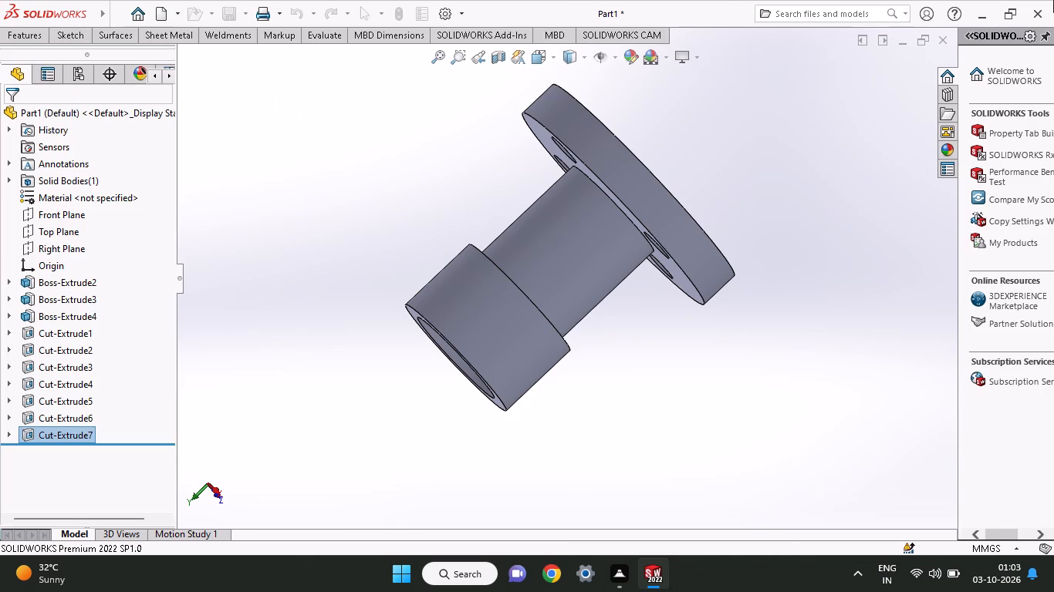
On the floor of the 30 mm bore, sketch a circle of 15 mm radius centred on the origin, matching the bore's edge.
{"action": "middle_click_drag", "start_coordinate": [288, 254], "coordinate": [307, 230]}
{"action": "middle_click_drag", "start_coordinate": [289, 296], "coordinate": [365, 166]}
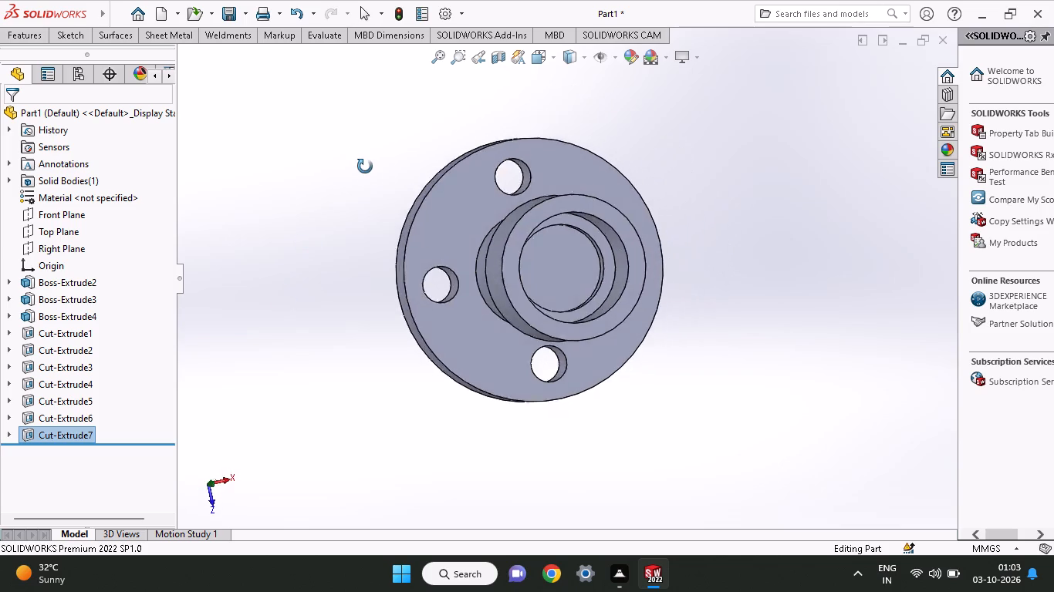
{"action": "middle_click_drag", "start_coordinate": [365, 166], "coordinate": [318, 172]}
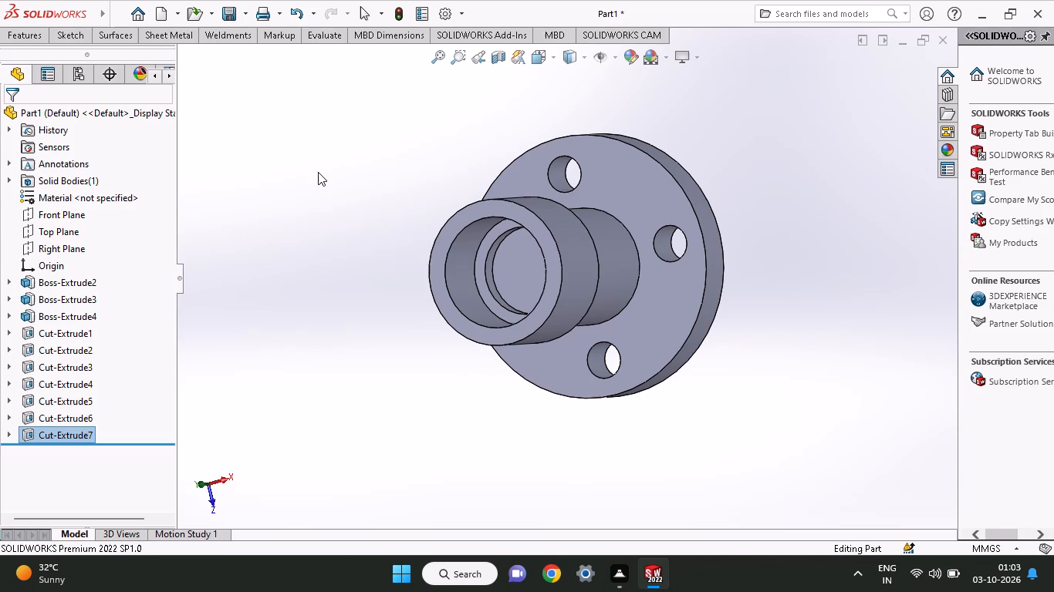
{"action": "left_click", "coordinate": [512, 280]}
{"action": "right_click", "coordinate": [285, 261]}
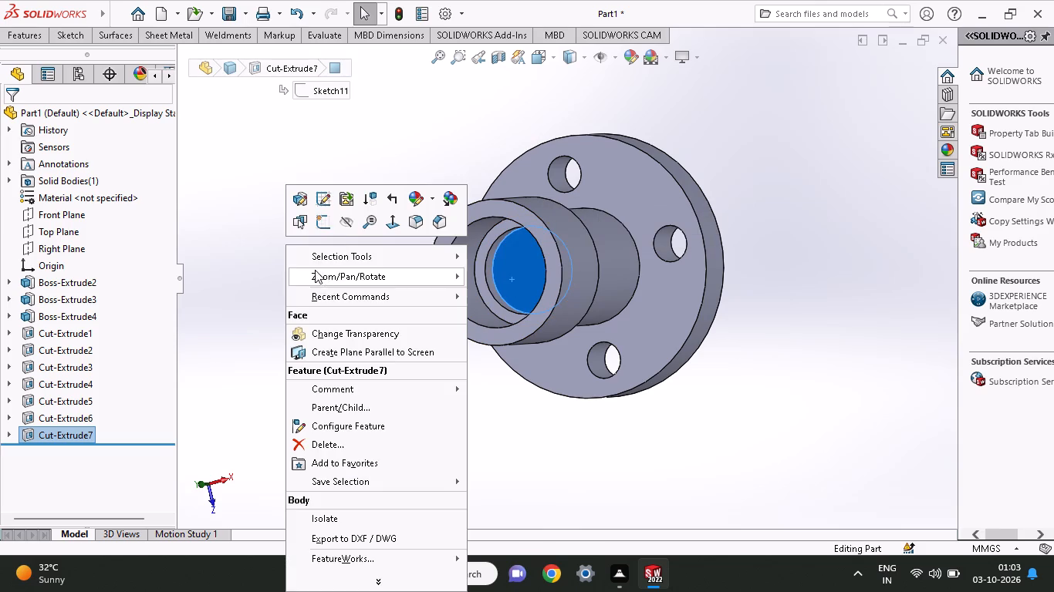
{"action": "left_click", "coordinate": [326, 229]}
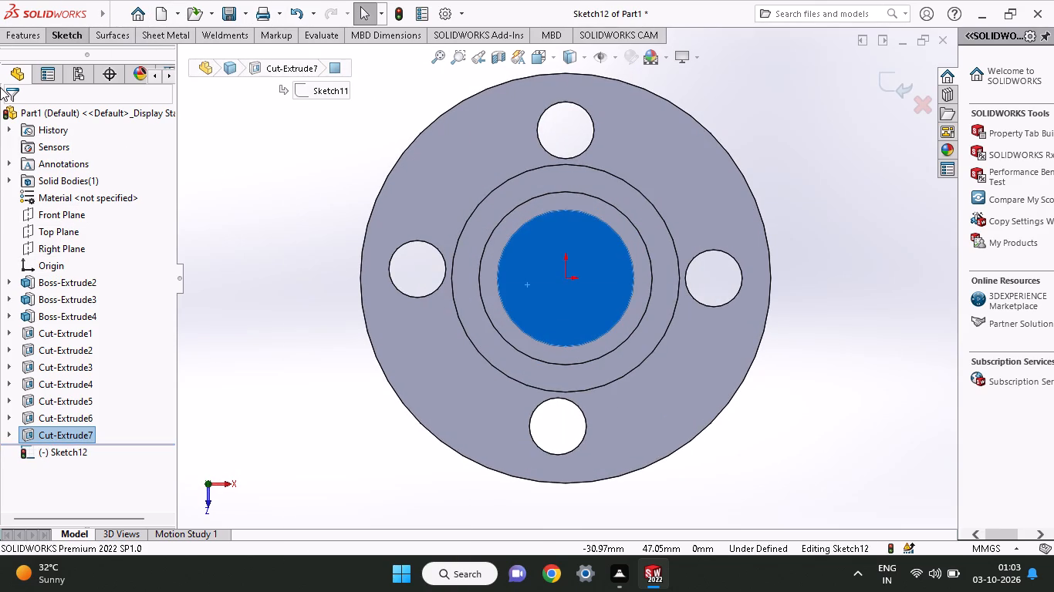
{"action": "left_click", "coordinate": [56, 37]}
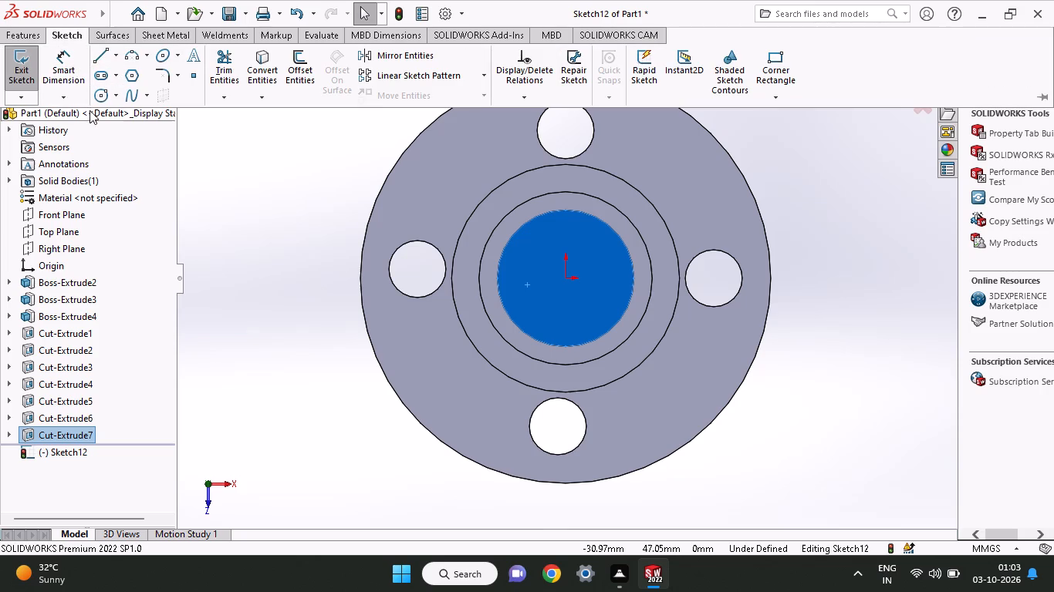
{"action": "left_click", "coordinate": [94, 96]}
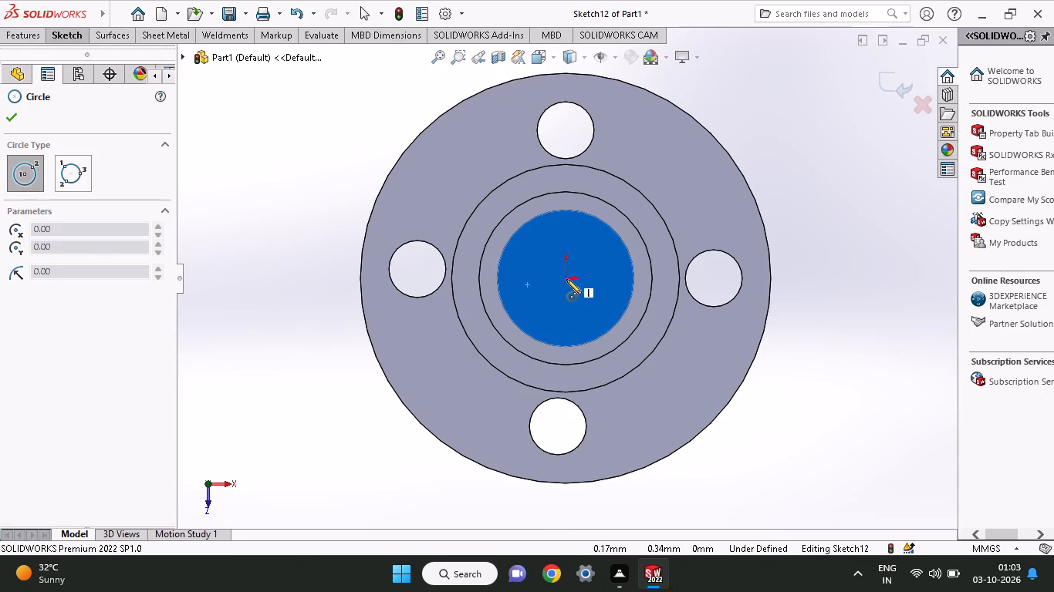
{"action": "left_click", "coordinate": [566, 280]}
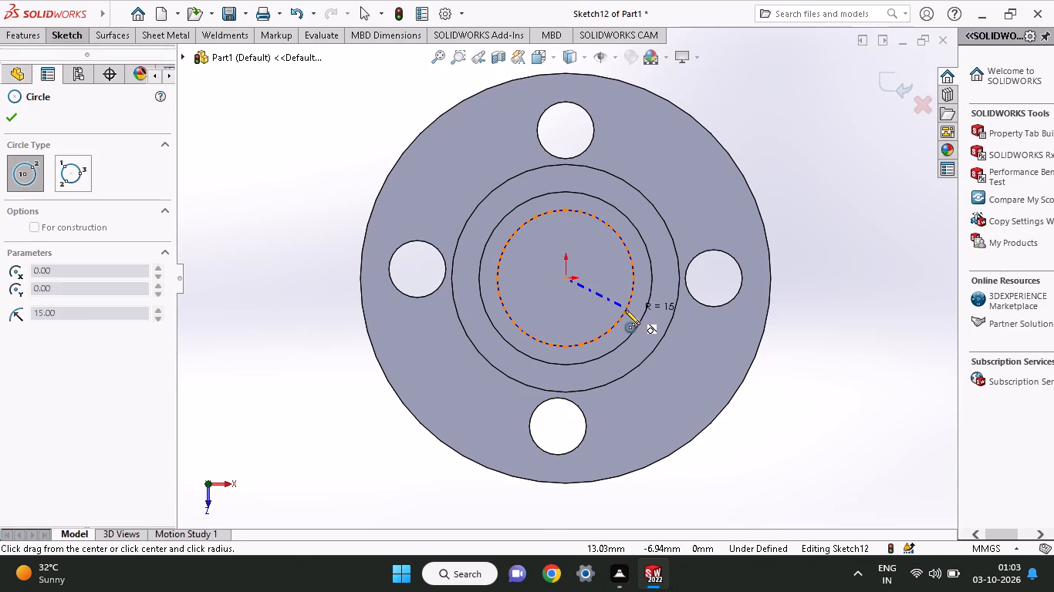
{"action": "left_click", "coordinate": [625, 310]}
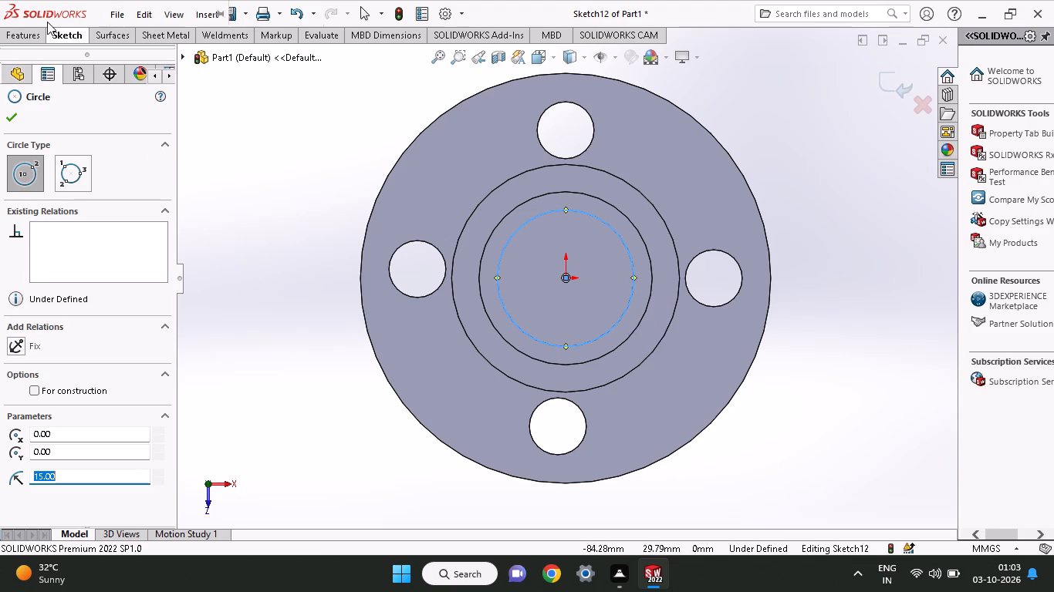
Extrude-cut the 15 mm radius circle blind to a depth of 44.2 mm, extending the bore toward the flange.
{"action": "left_click", "coordinate": [34, 32]}
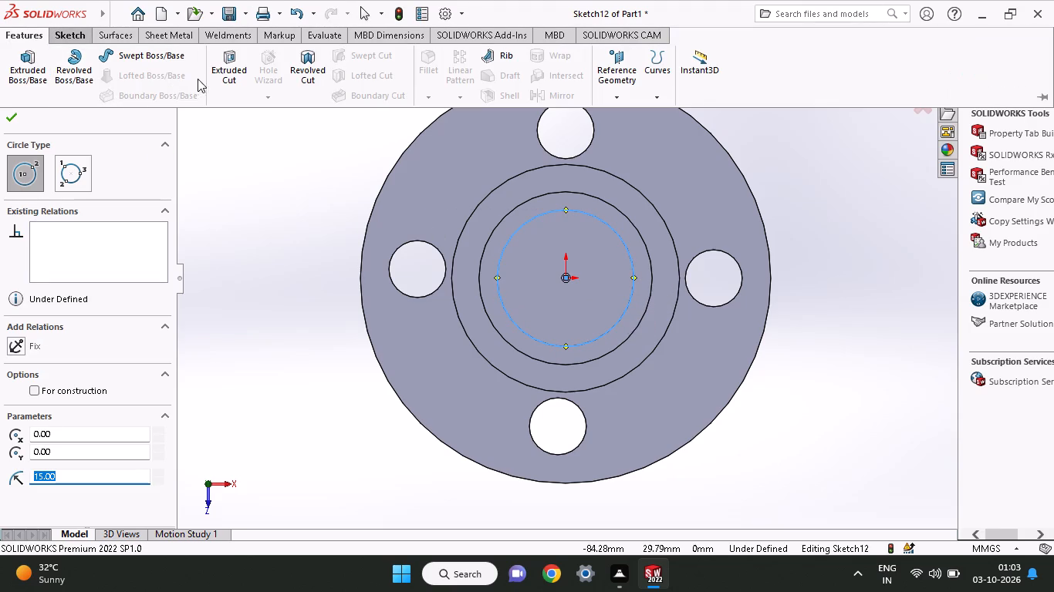
{"action": "left_click", "coordinate": [246, 66]}
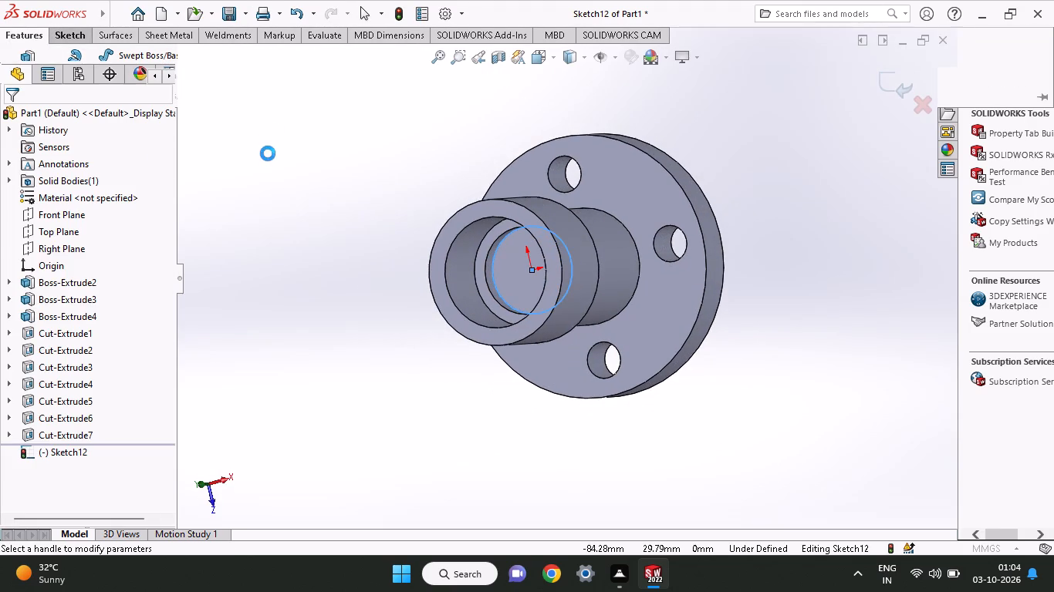
{"action": "middle_click_drag", "start_coordinate": [268, 153], "coordinate": [257, 155]}
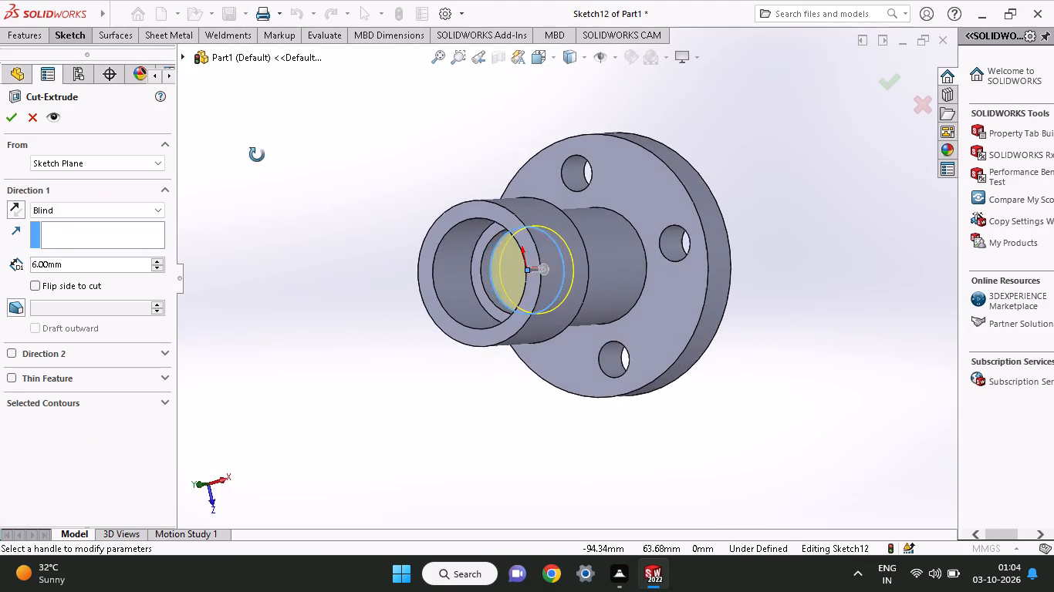
{"action": "middle_click_drag", "start_coordinate": [257, 155], "coordinate": [187, 165]}
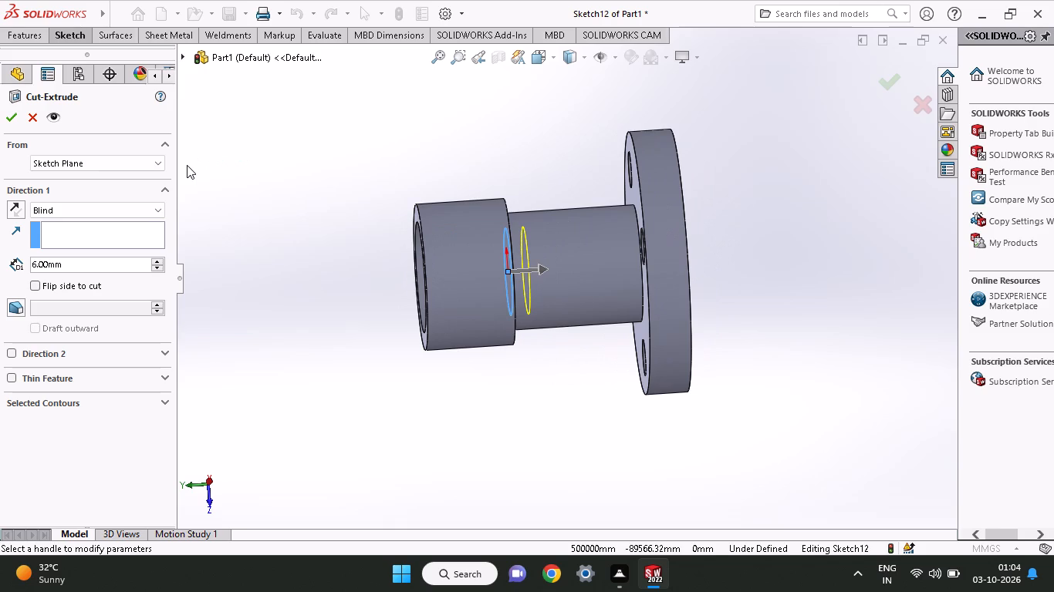
{"action": "type", "text": "44"}
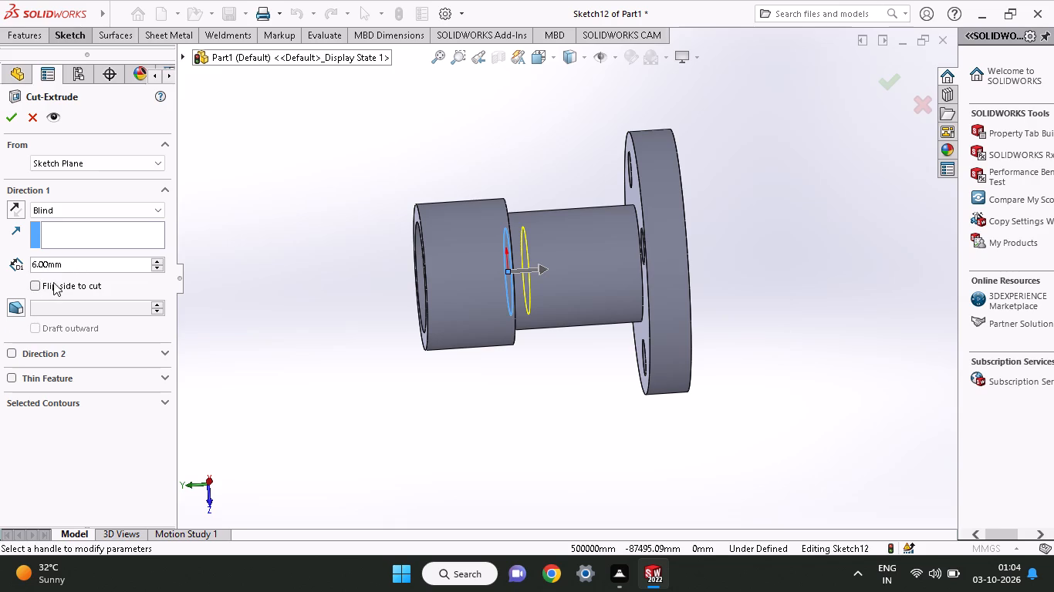
{"action": "left_click_drag", "start_coordinate": [90, 263], "coordinate": [0, 266]}
{"action": "type", "text": "44"}
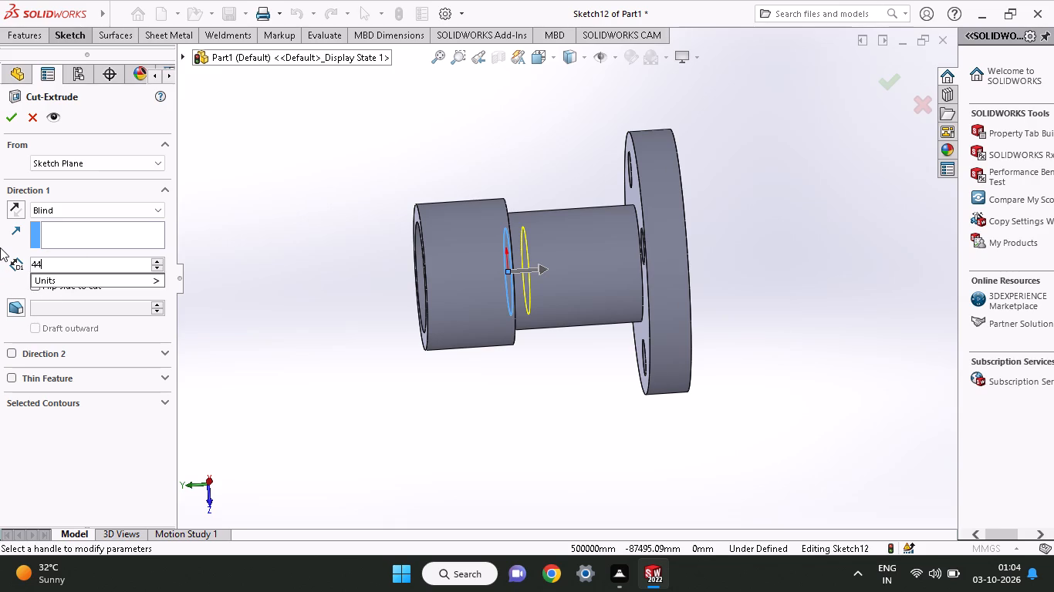
{"action": "key", "text": "period"}
{"action": "key", "text": "2"}
{"action": "key", "text": "Return"}
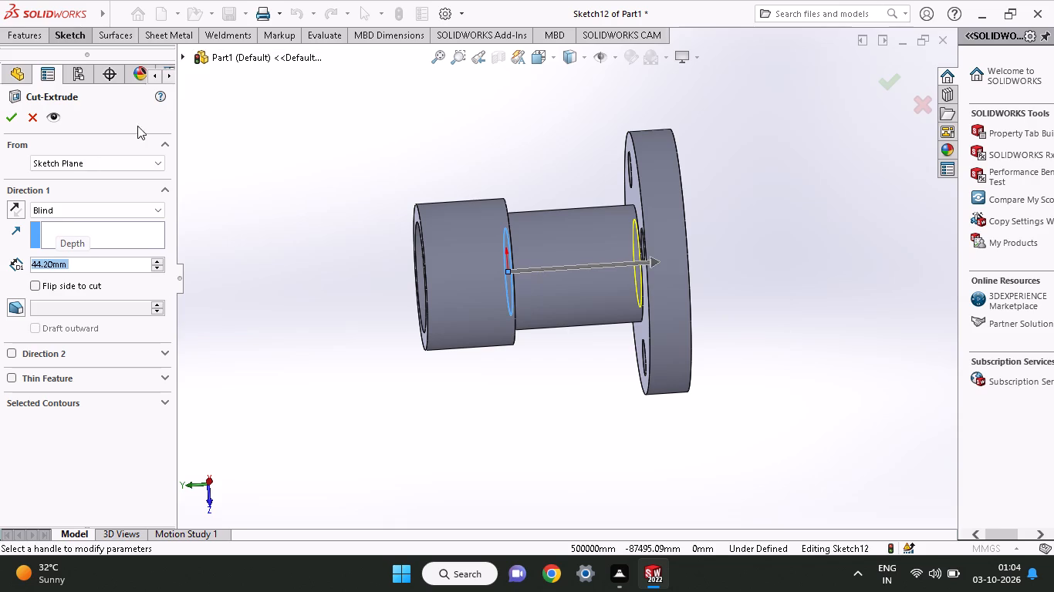
{"action": "left_click", "coordinate": [12, 125]}
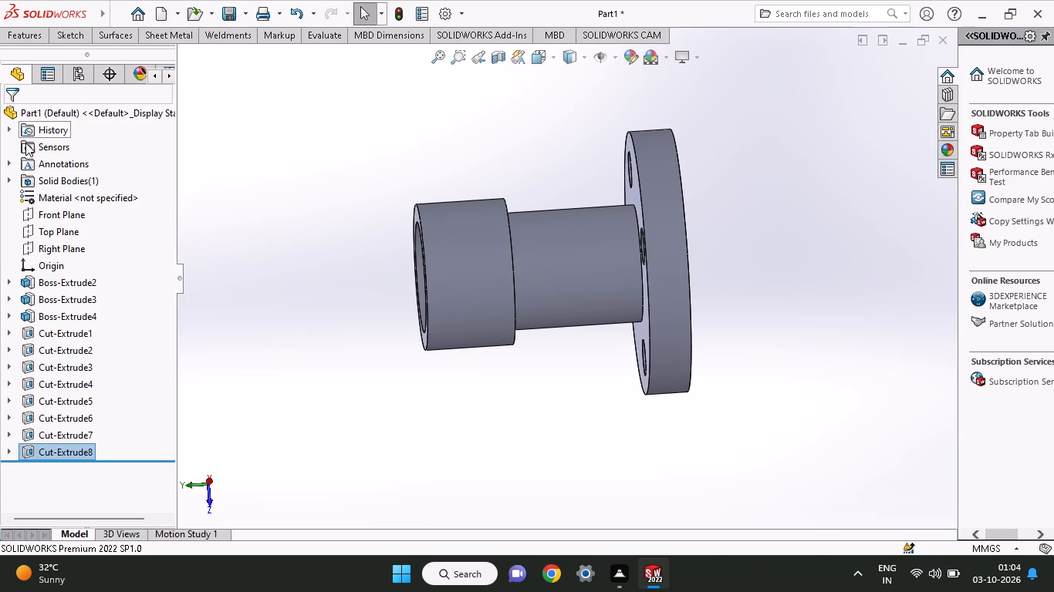
Examine the part from the open bore end, the sides and the back of the flange to check the deepened bore.
{"action": "middle_click_drag", "start_coordinate": [423, 200], "coordinate": [534, 236]}
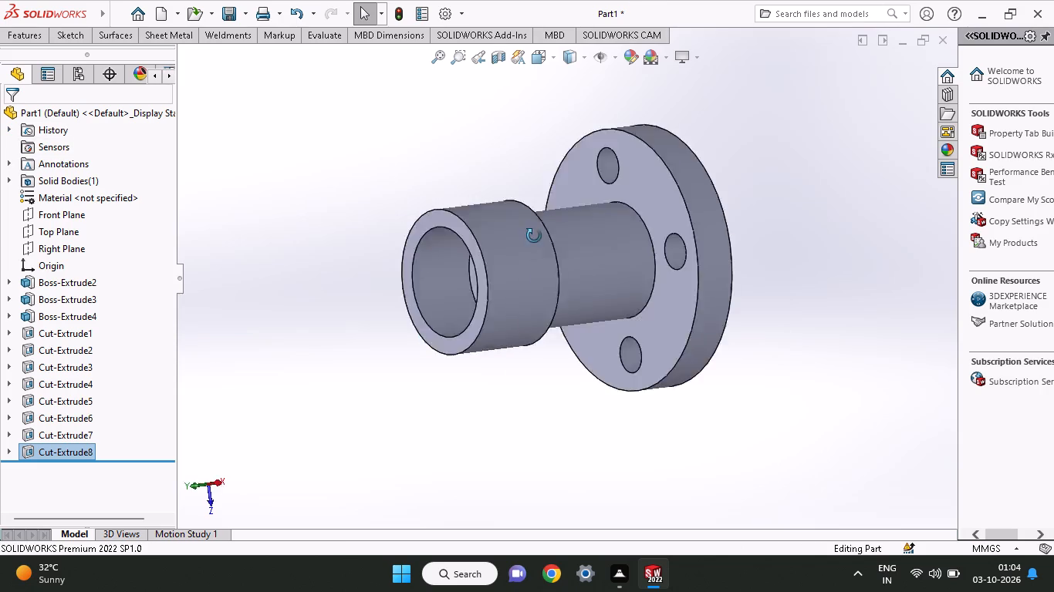
{"action": "middle_click_drag", "start_coordinate": [534, 236], "coordinate": [504, 193]}
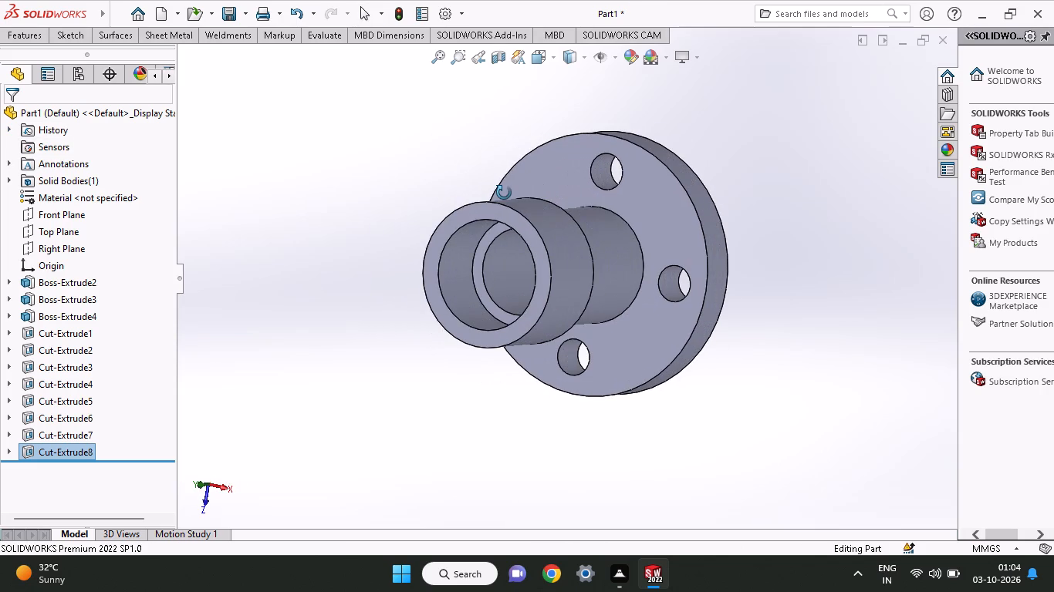
{"action": "middle_click_drag", "start_coordinate": [504, 193], "coordinate": [524, 224]}
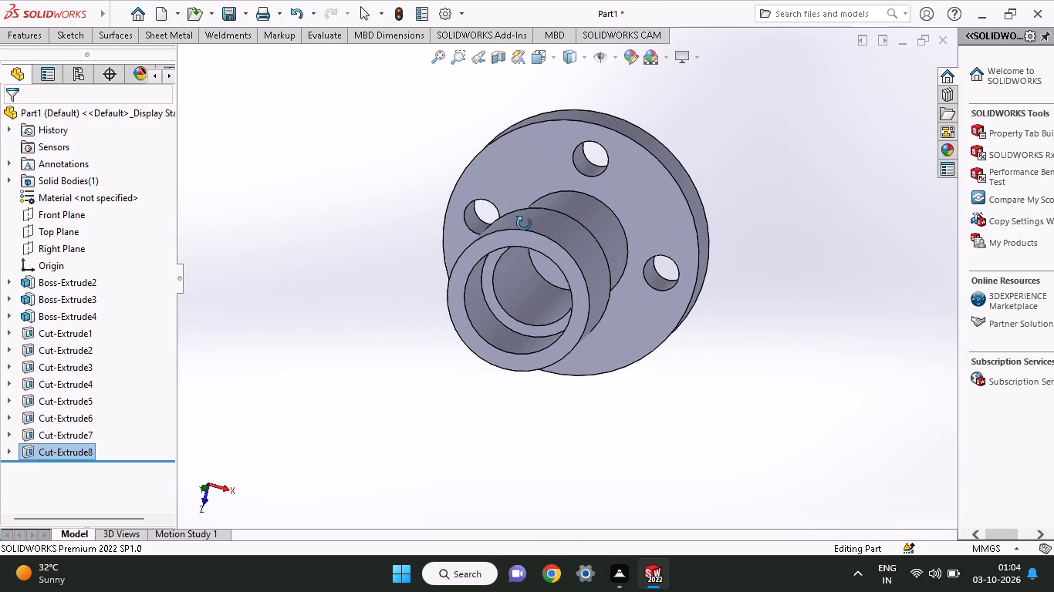
{"action": "middle_click_drag", "start_coordinate": [524, 224], "coordinate": [524, 222]}
{"action": "middle_click_drag", "start_coordinate": [494, 214], "coordinate": [459, 203]}
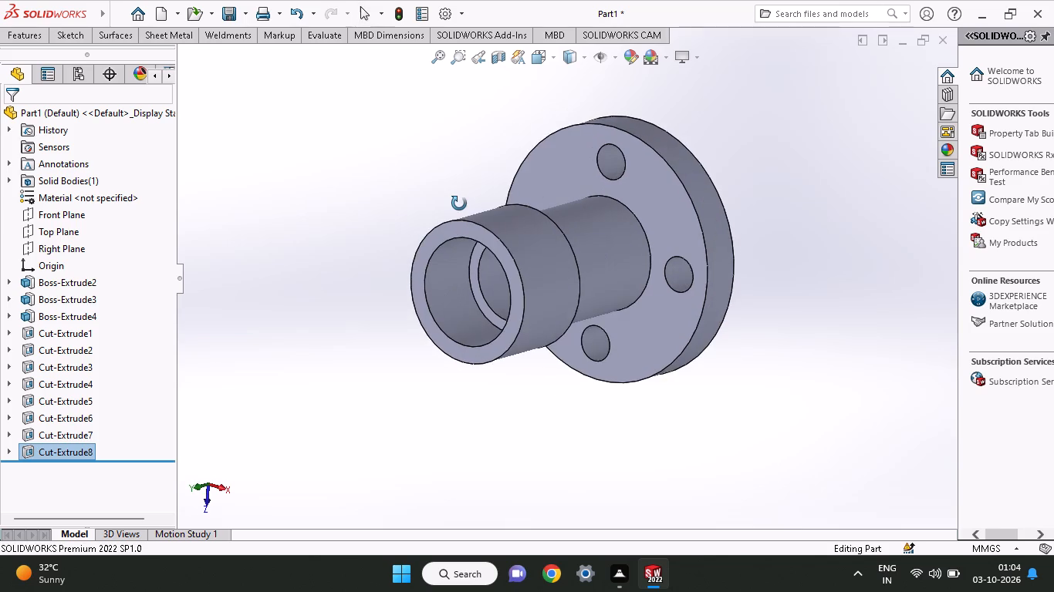
{"action": "middle_click_drag", "start_coordinate": [459, 203], "coordinate": [435, 217]}
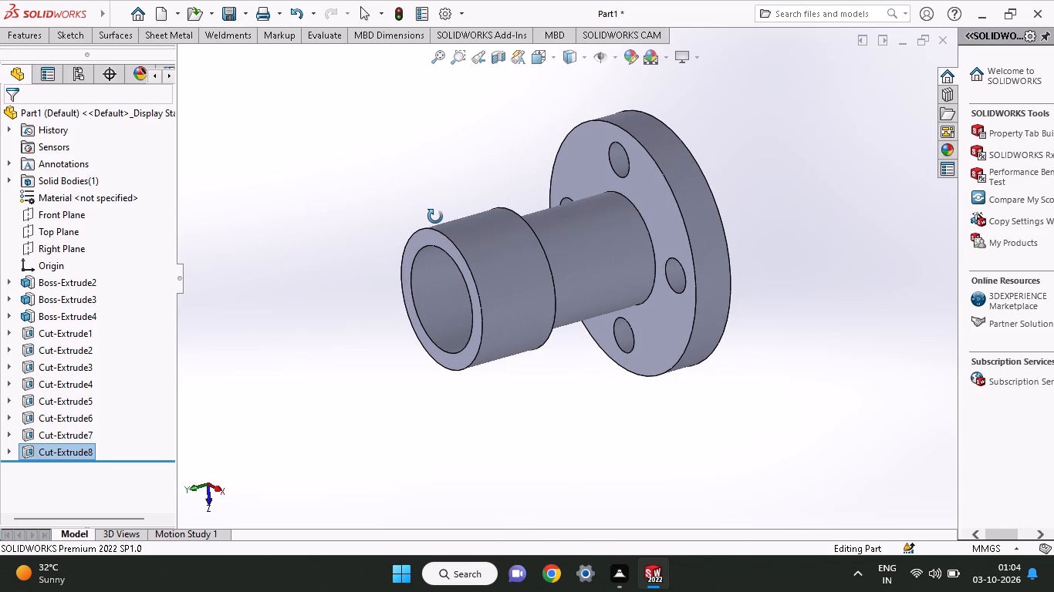
{"action": "middle_click_drag", "start_coordinate": [435, 217], "coordinate": [460, 180]}
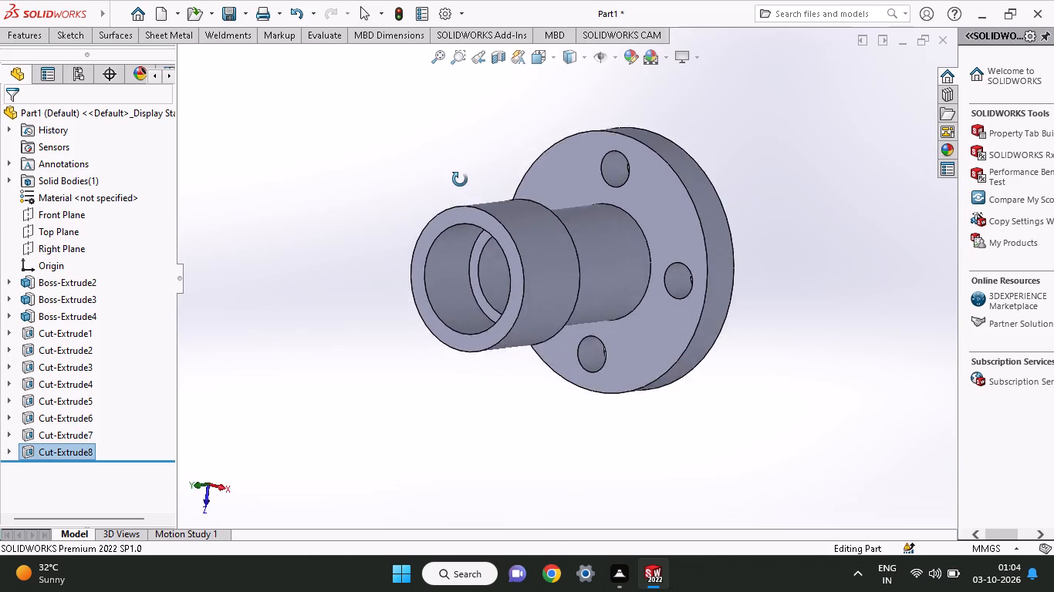
{"action": "middle_click_drag", "start_coordinate": [460, 180], "coordinate": [605, 254]}
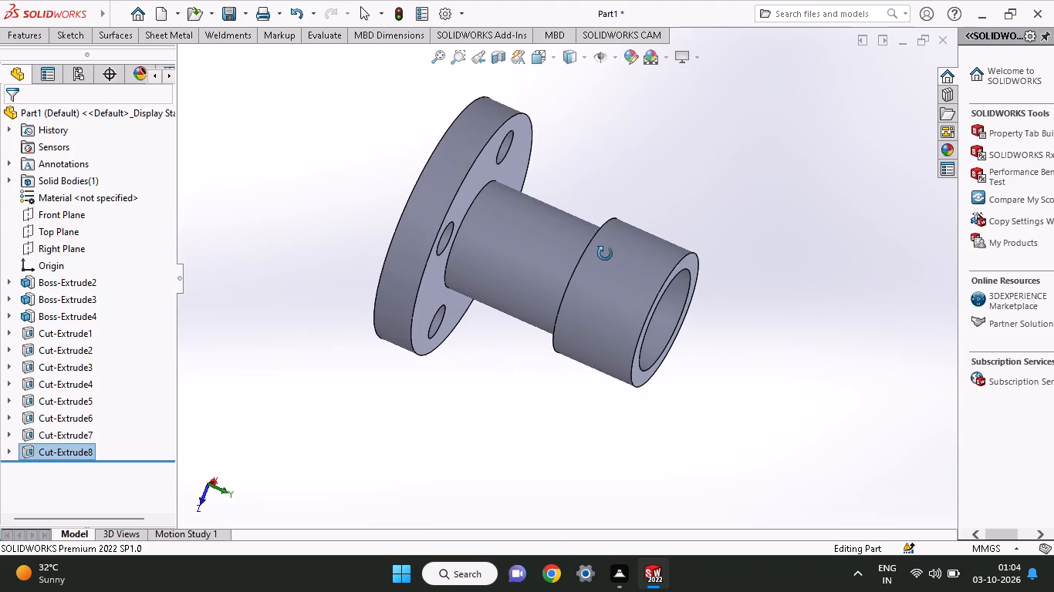
{"action": "middle_click_drag", "start_coordinate": [605, 254], "coordinate": [431, 90]}
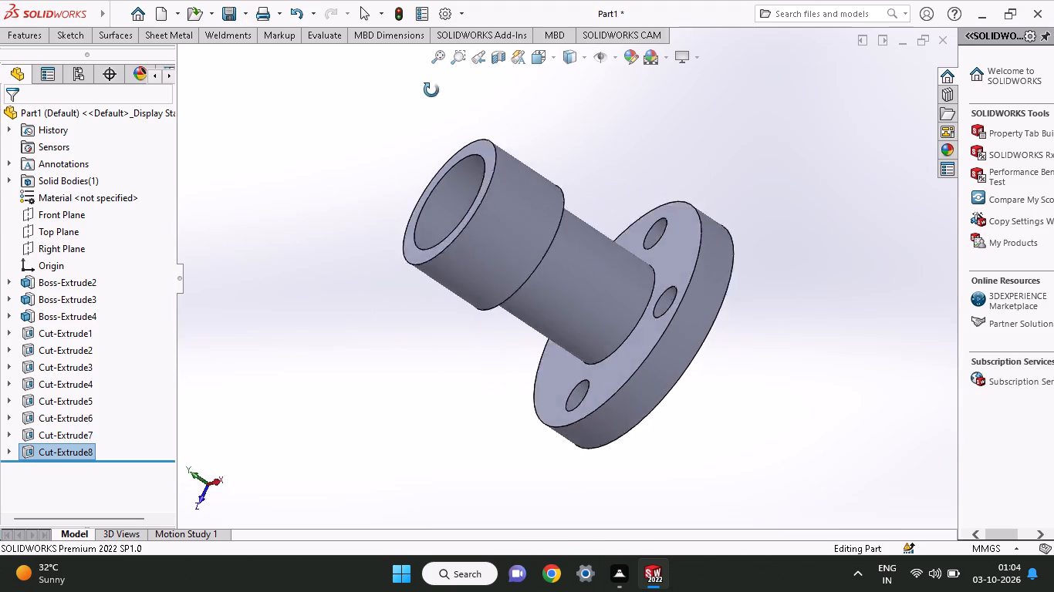
{"action": "middle_click_drag", "start_coordinate": [431, 90], "coordinate": [312, 0]}
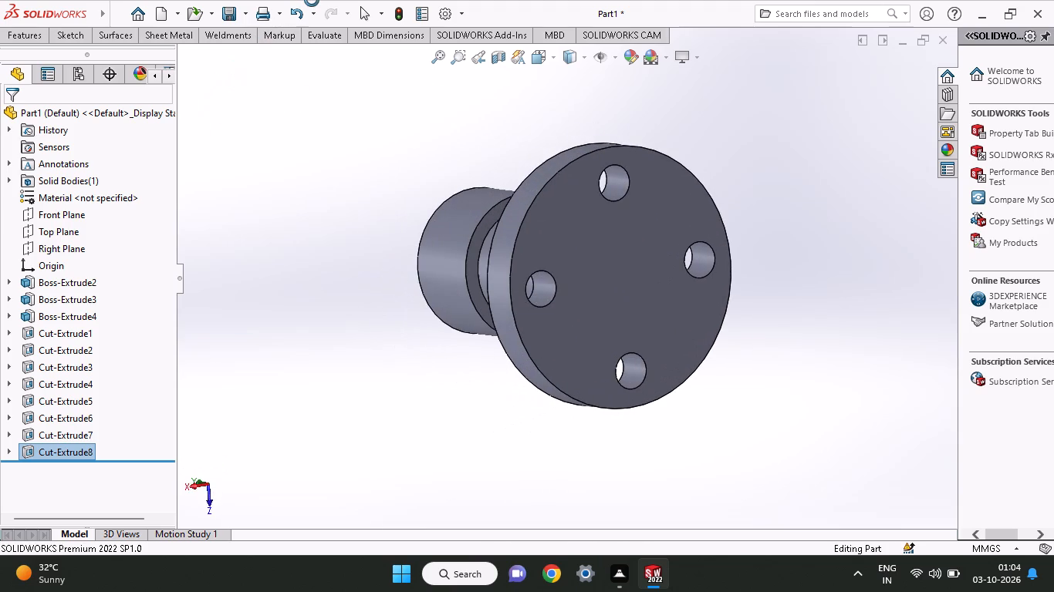
{"action": "middle_click_drag", "start_coordinate": [312, 0], "coordinate": [251, 40]}
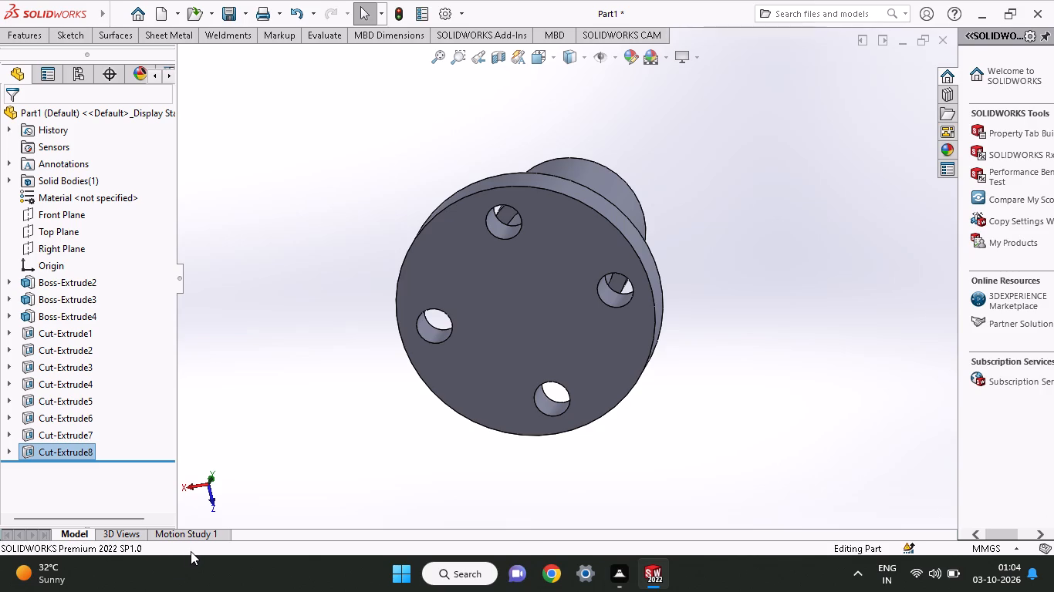
On the flat back face of the flange, sketch a circle centred on the origin with a radius of about 19.6 mm.
{"action": "left_click", "coordinate": [541, 313]}
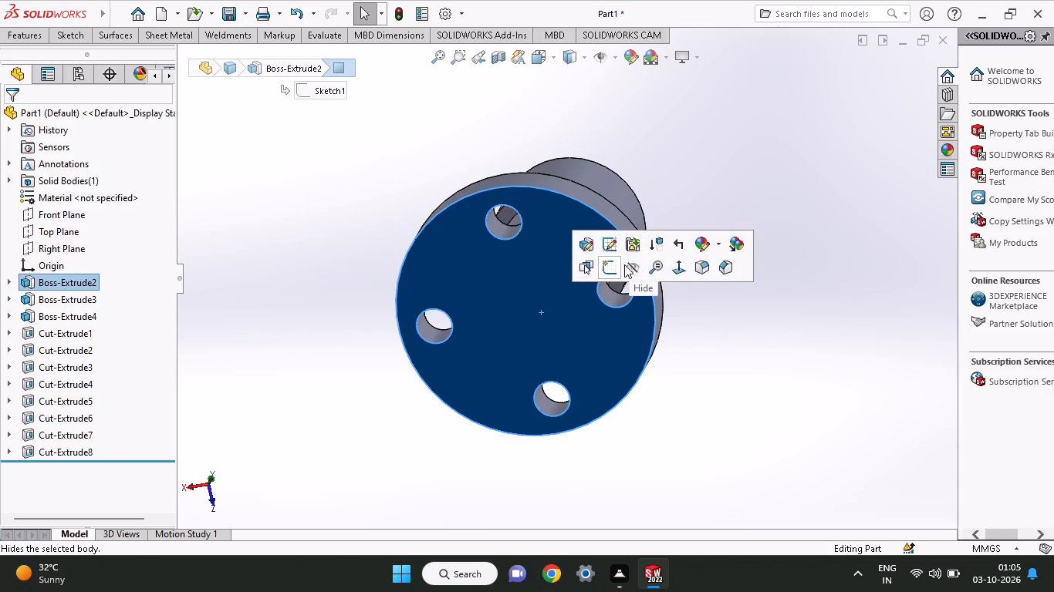
{"action": "left_click", "coordinate": [613, 266]}
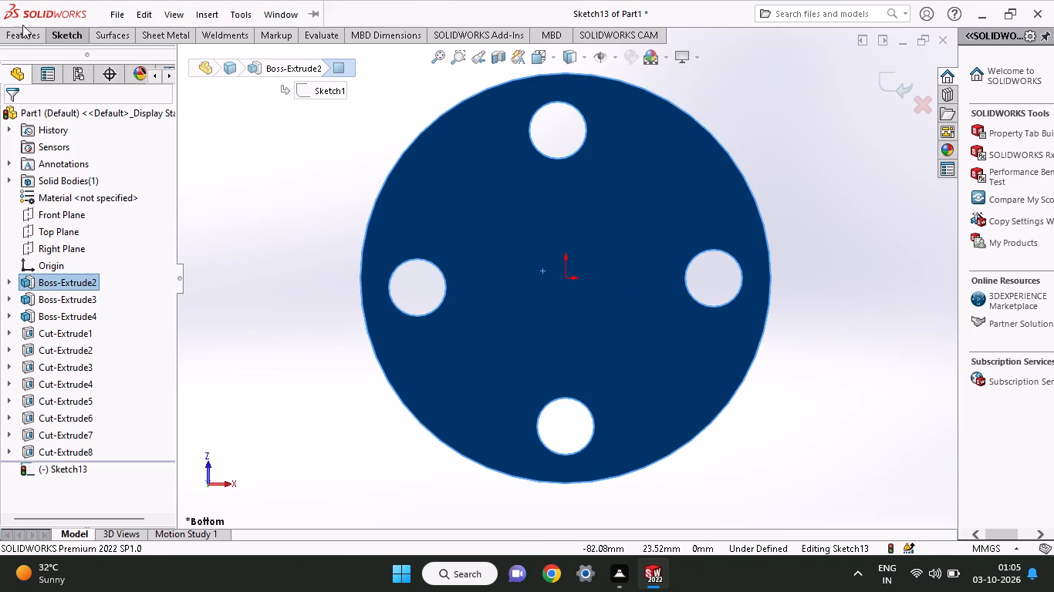
{"action": "left_click", "coordinate": [75, 33]}
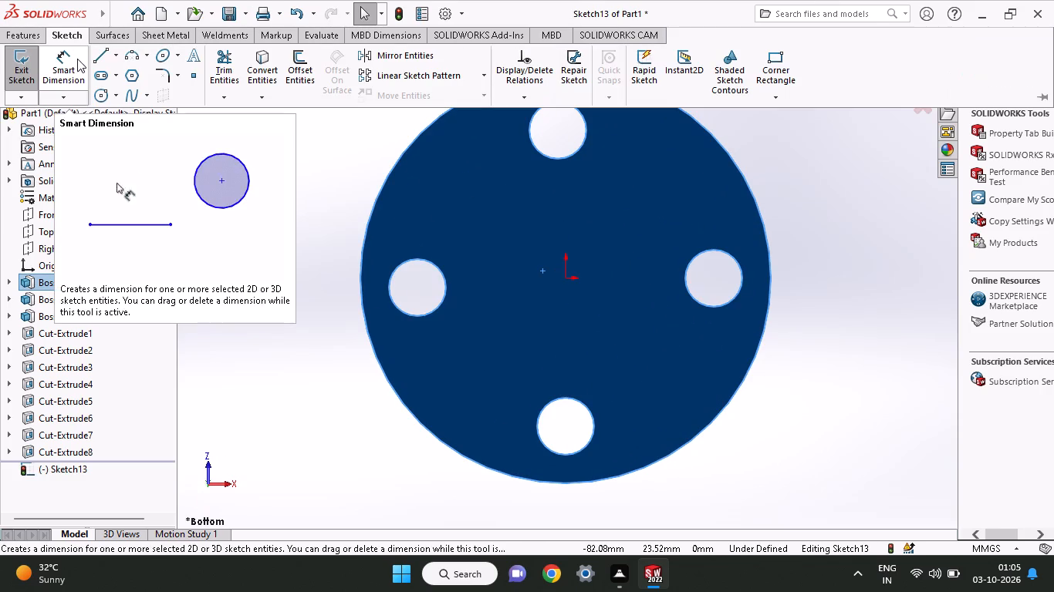
{"action": "left_click", "coordinate": [98, 92]}
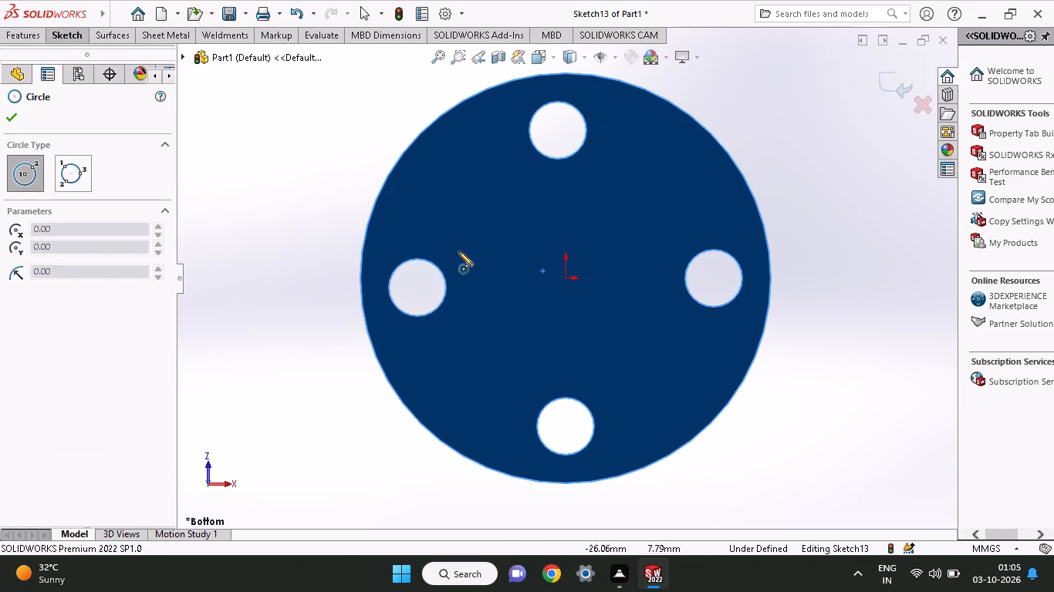
{"action": "left_click", "coordinate": [569, 281]}
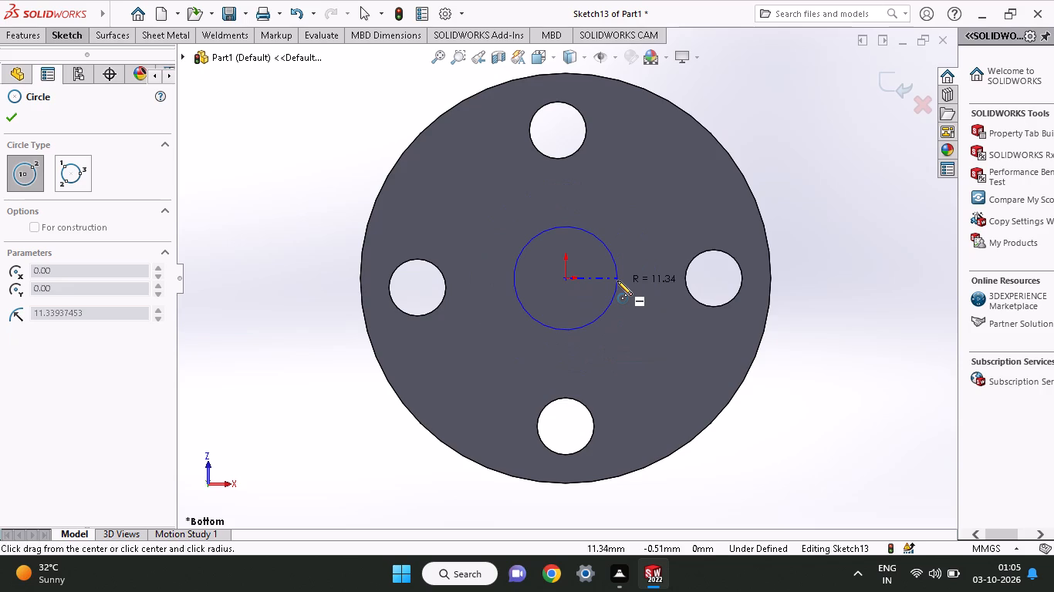
{"action": "left_click", "coordinate": [644, 321]}
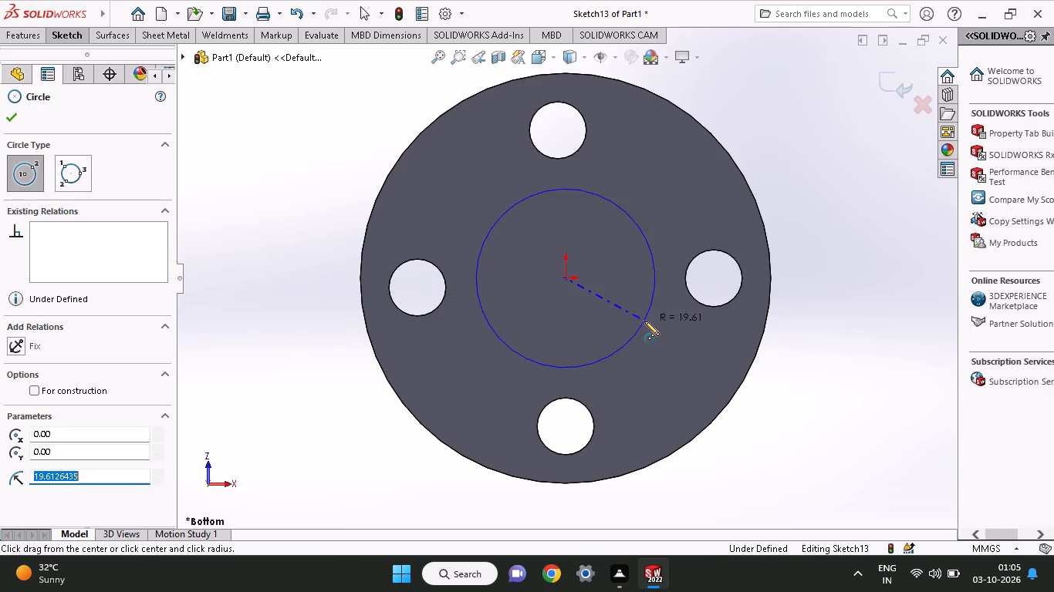
Dimension the diameter of the circle on the flange's back face to 30 mm.
{"action": "left_click", "coordinate": [59, 33]}
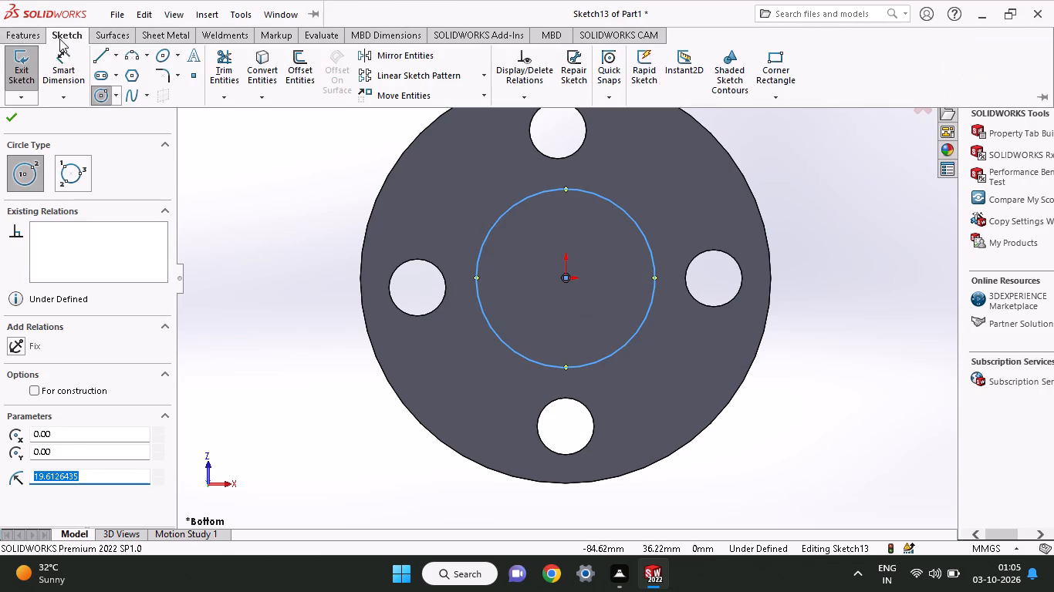
{"action": "left_click", "coordinate": [60, 47]}
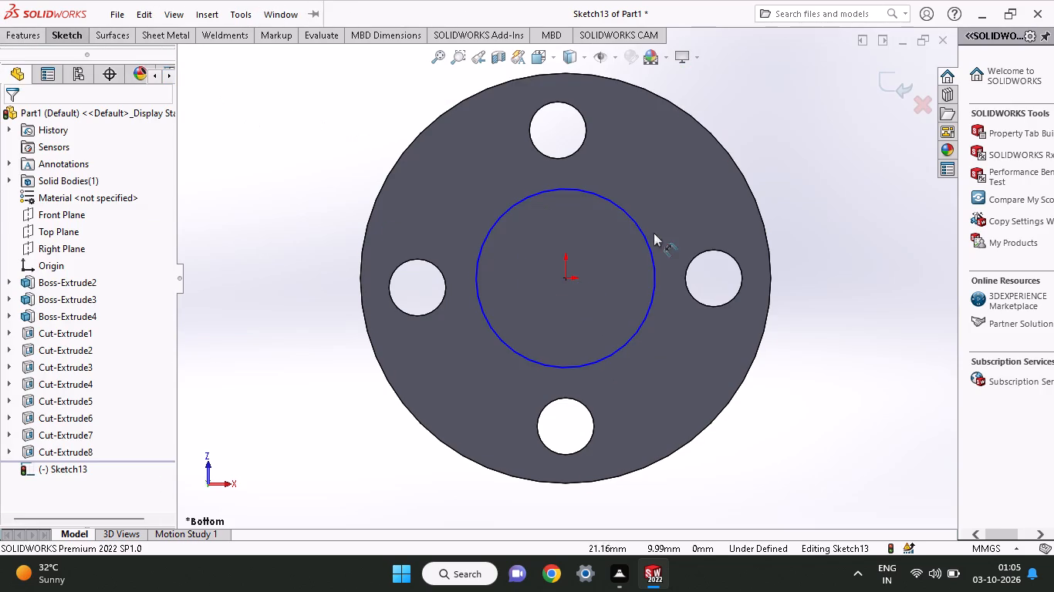
{"action": "left_click", "coordinate": [642, 229]}
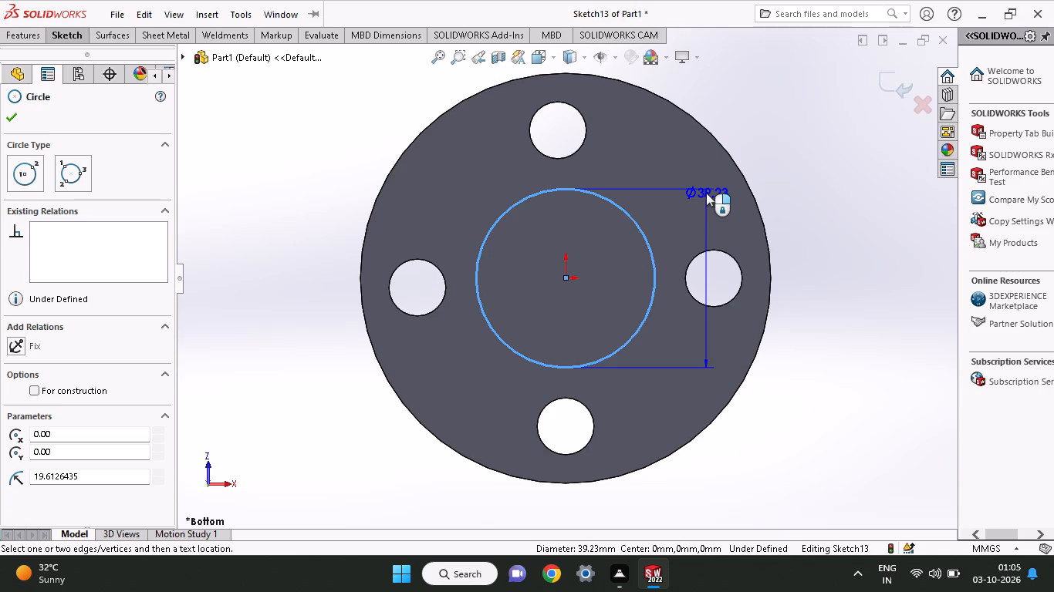
{"action": "key", "text": "3"}
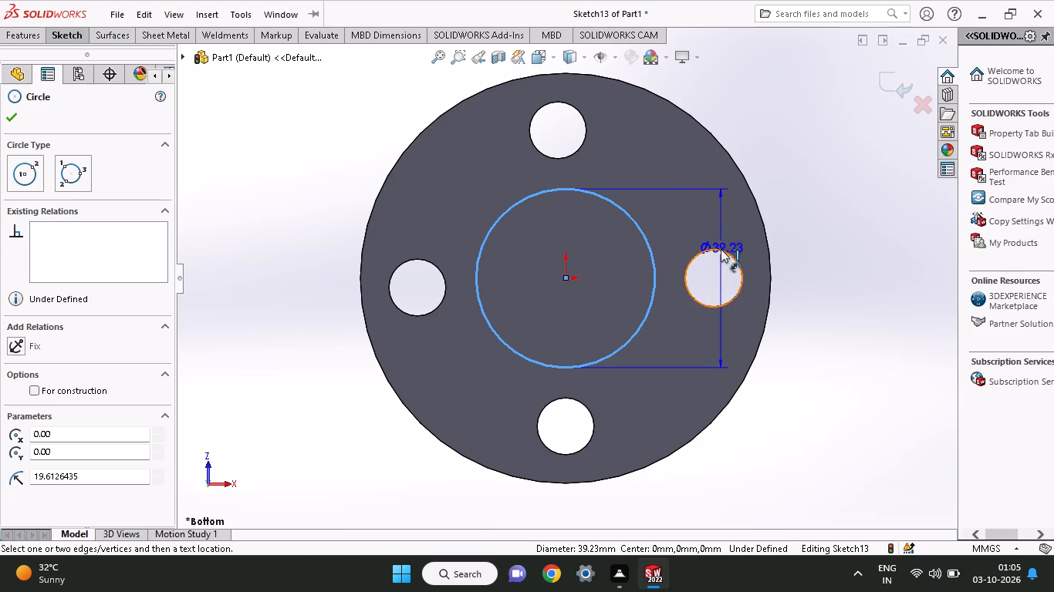
{"action": "left_click", "coordinate": [711, 284]}
{"action": "double_click", "coordinate": [713, 285]}
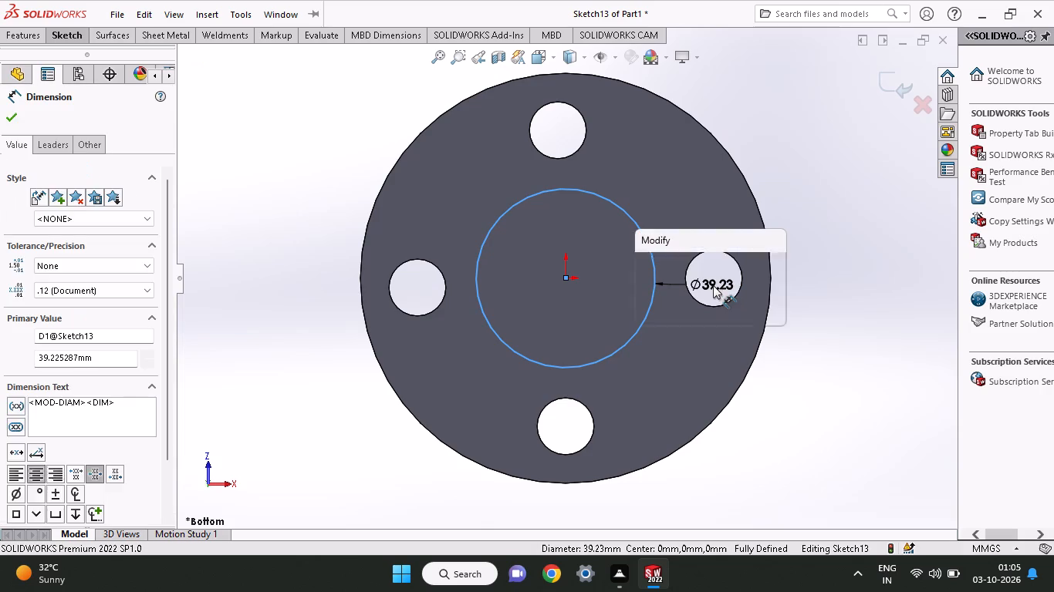
{"action": "left_click", "coordinate": [711, 298]}
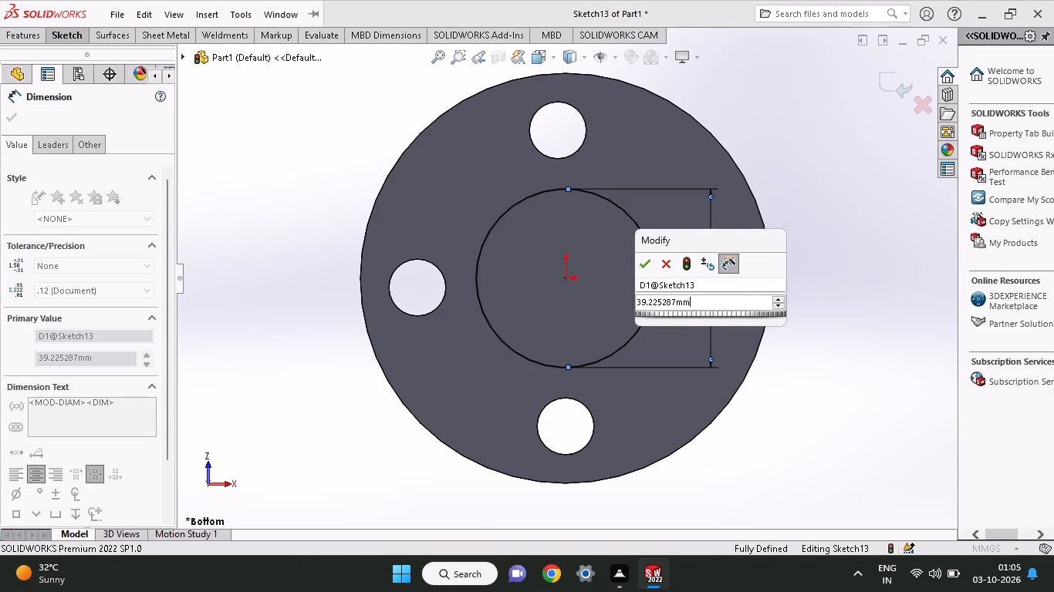
{"action": "key", "text": "BackSpace"}
{"action": "key", "text": "BackSpace"}
{"action": "key", "text": "BackSpace"}
{"action": "key", "text": "BackSpace"}
{"action": "key", "text": "BackSpace"}
{"action": "key", "text": "BackSpace"}
{"action": "key", "text": "BackSpace"}
{"action": "key", "text": "BackSpace"}
{"action": "key", "text": "BackSpace"}
{"action": "key", "text": "BackSpace"}
{"action": "key", "text": "BackSpace"}
{"action": "key", "text": "BackSpace"}
{"action": "key", "text": "BackSpace"}
{"action": "key", "text": "BackSpace"}
{"action": "key", "text": "BackSpace"}
{"action": "key", "text": "BackSpace"}
{"action": "key", "text": "BackSpace"}
{"action": "key", "text": "BackSpace"}
{"action": "key", "text": "BackSpace"}
{"action": "key", "text": "BackSpace"}
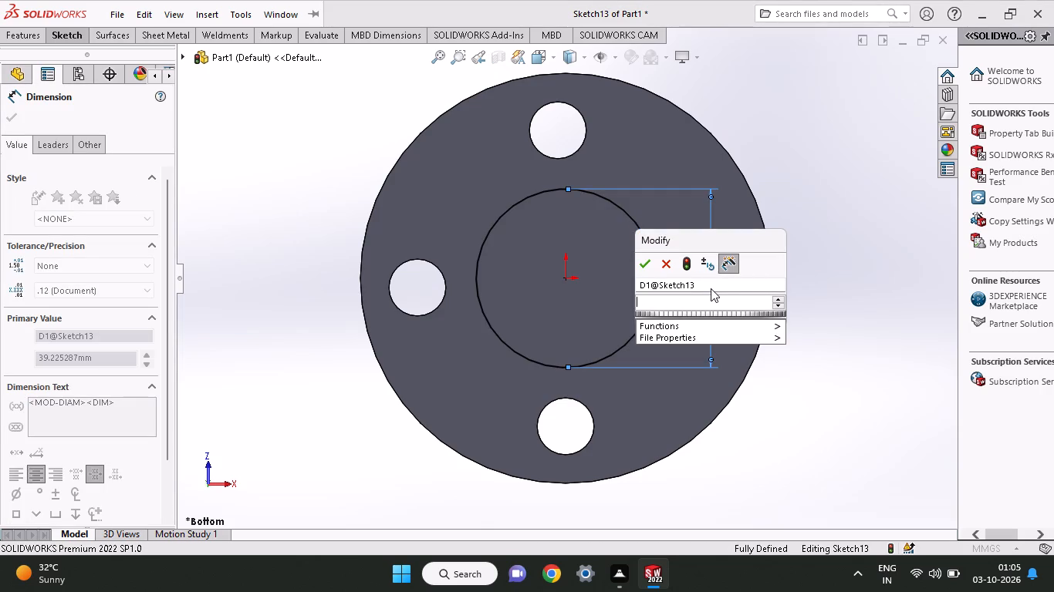
{"action": "key", "text": "3"}
{"action": "key", "text": "0"}
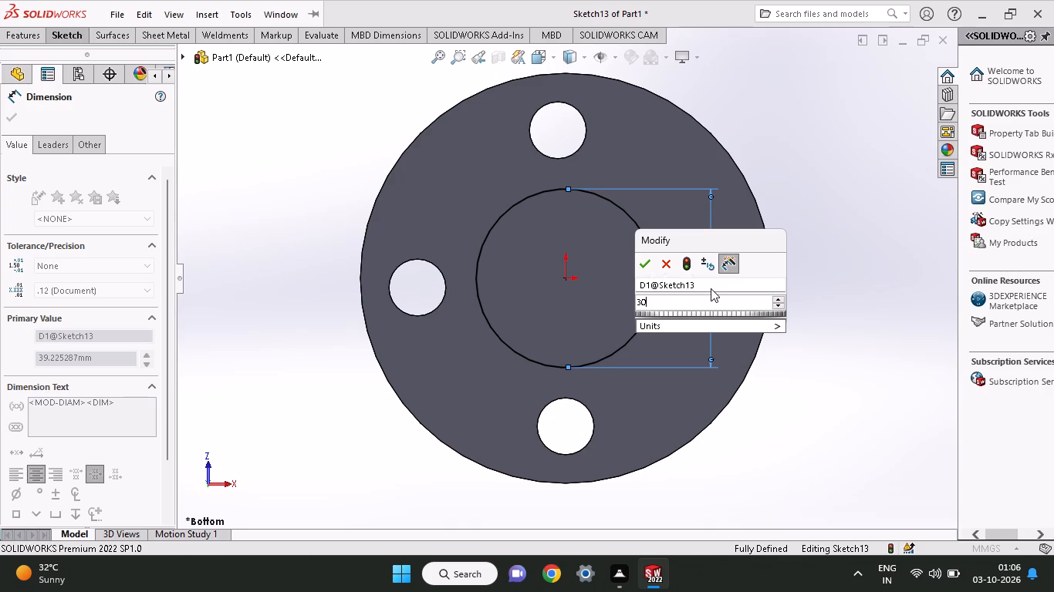
{"action": "key", "text": "Return"}
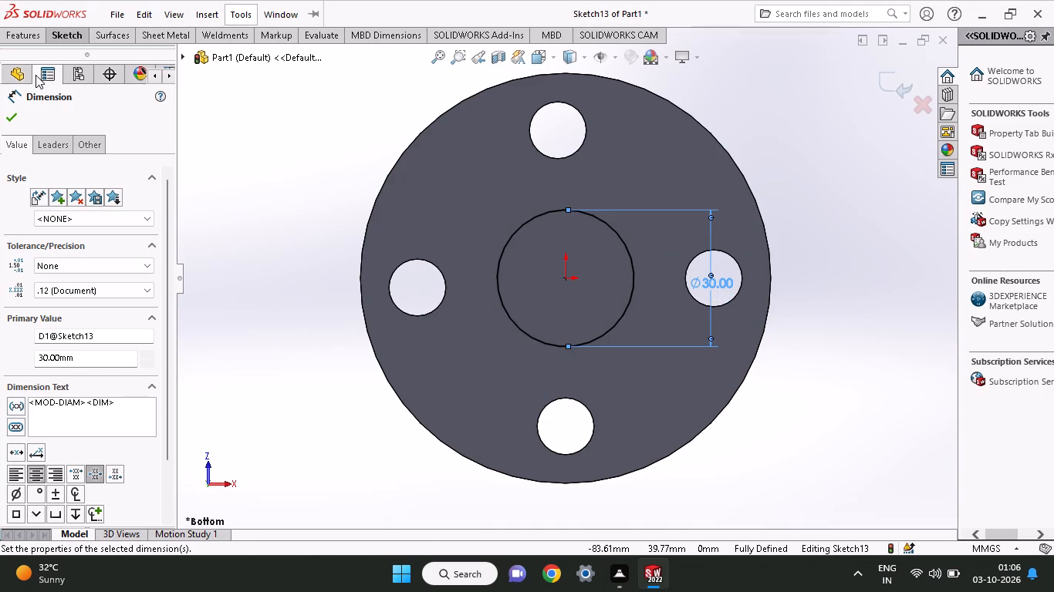
Set up a blind extruded cut of the 30 mm circle into the flange's back face with a depth of 3.5 mm.
{"action": "left_click", "coordinate": [12, 35]}
{"action": "left_click", "coordinate": [237, 70]}
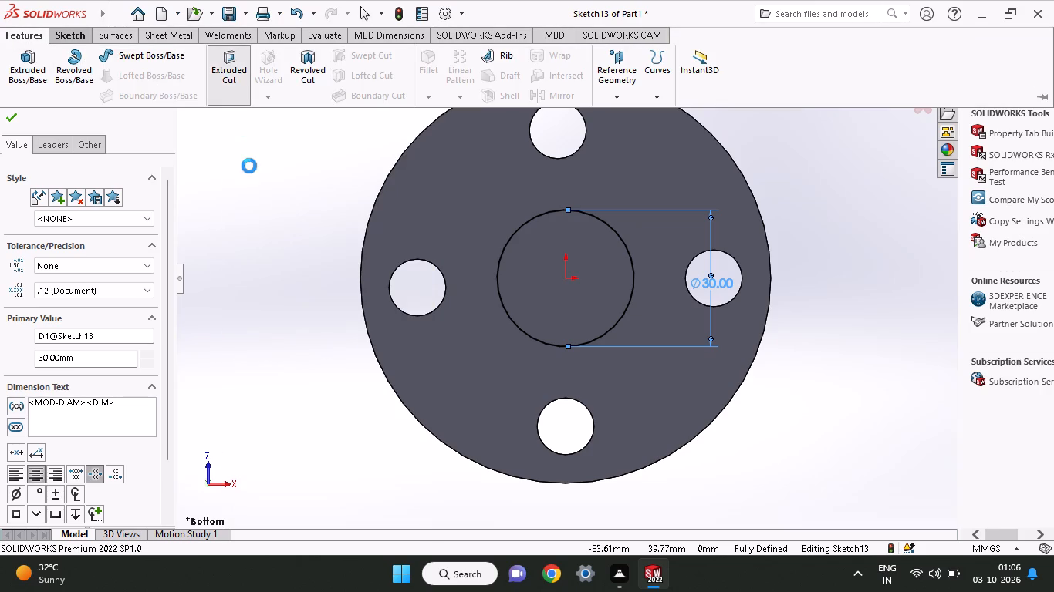
{"action": "middle_click_drag", "start_coordinate": [274, 189], "coordinate": [275, 189]}
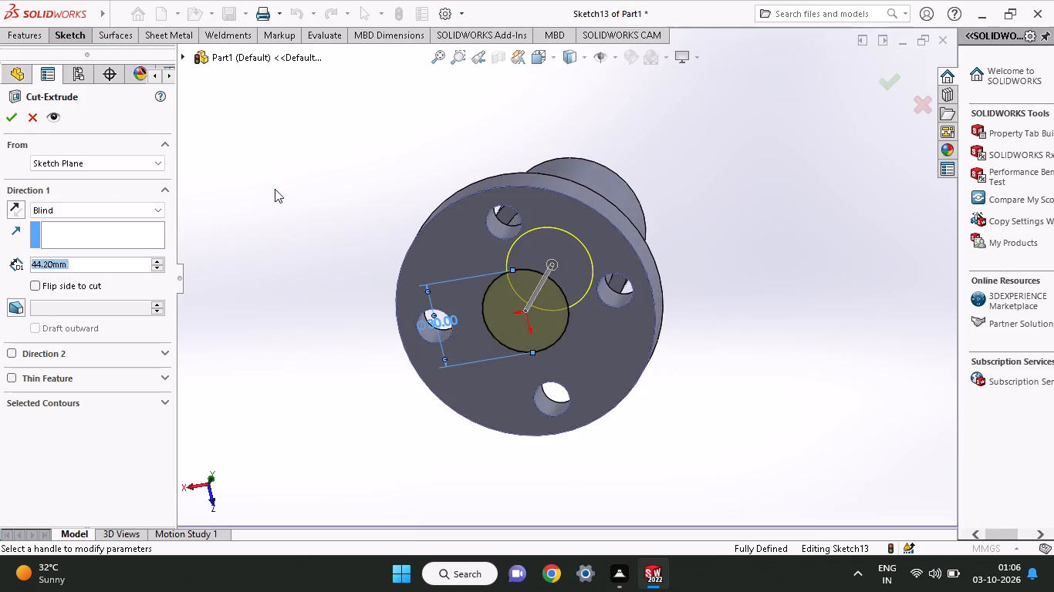
{"action": "middle_click_drag", "start_coordinate": [275, 189], "coordinate": [289, 235]}
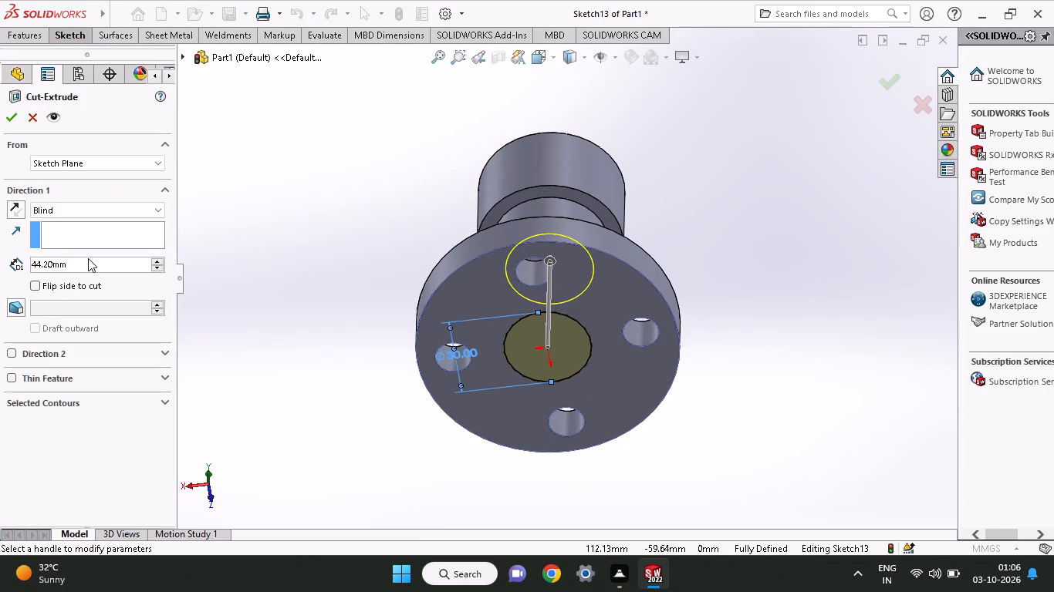
{"action": "left_click_drag", "start_coordinate": [88, 258], "coordinate": [69, 270]}
{"action": "left_click_drag", "start_coordinate": [80, 265], "coordinate": [48, 264]}
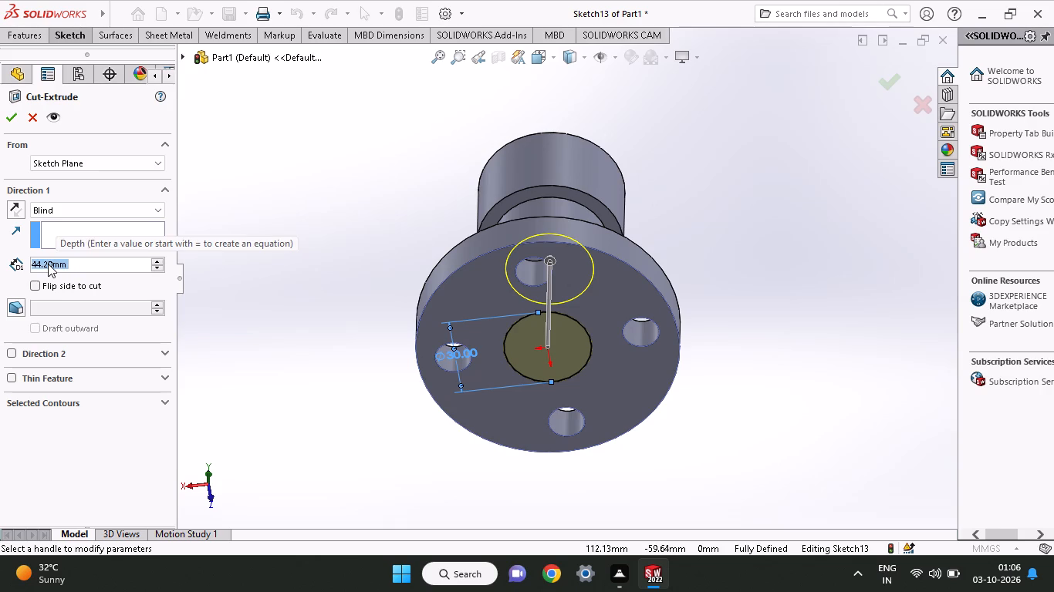
{"action": "key", "text": "3"}
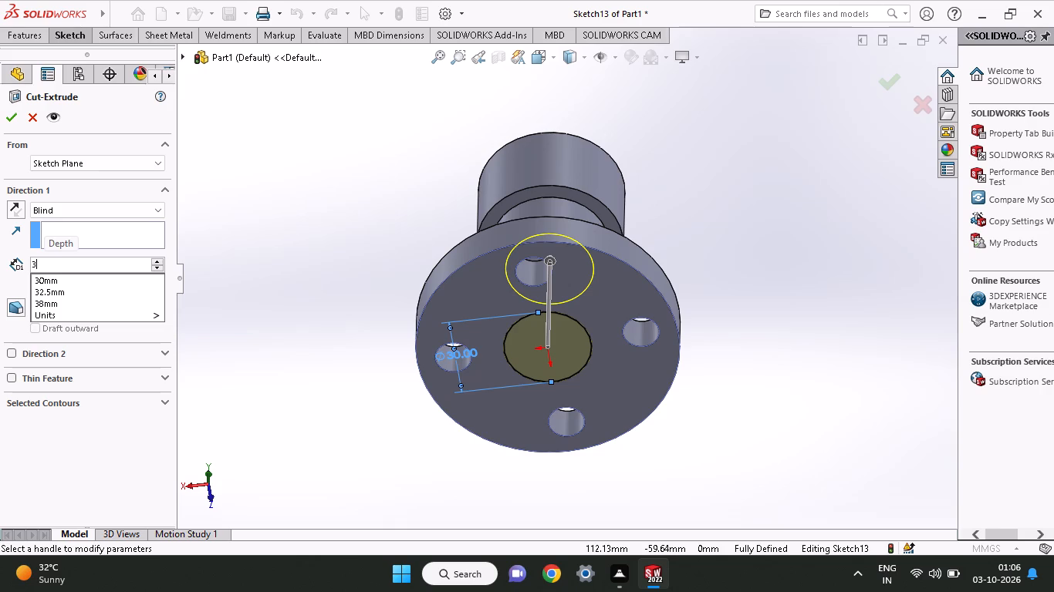
{"action": "key", "text": "period"}
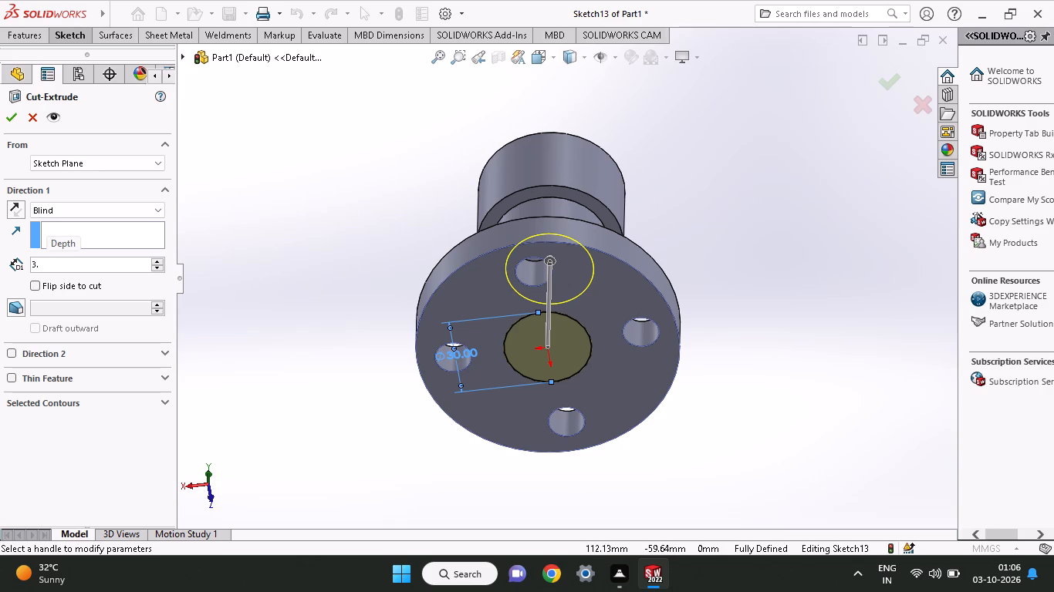
{"action": "key", "text": "5"}
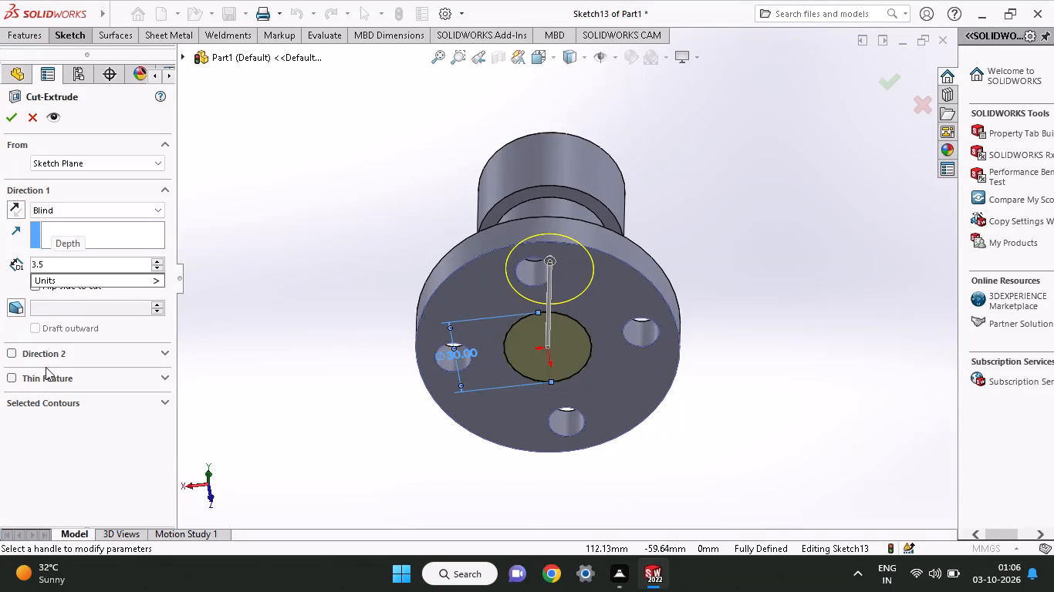
{"action": "left_click", "coordinate": [261, 308]}
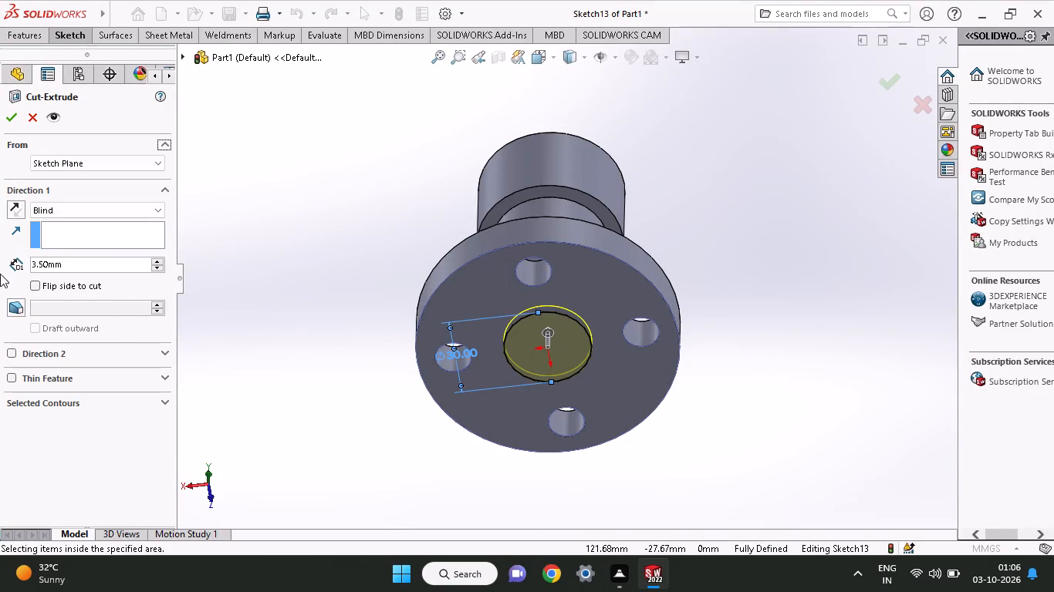
Add a 3.5° outward draft to the flange-side cut and complete the feature.
{"action": "left_click", "coordinate": [34, 335]}
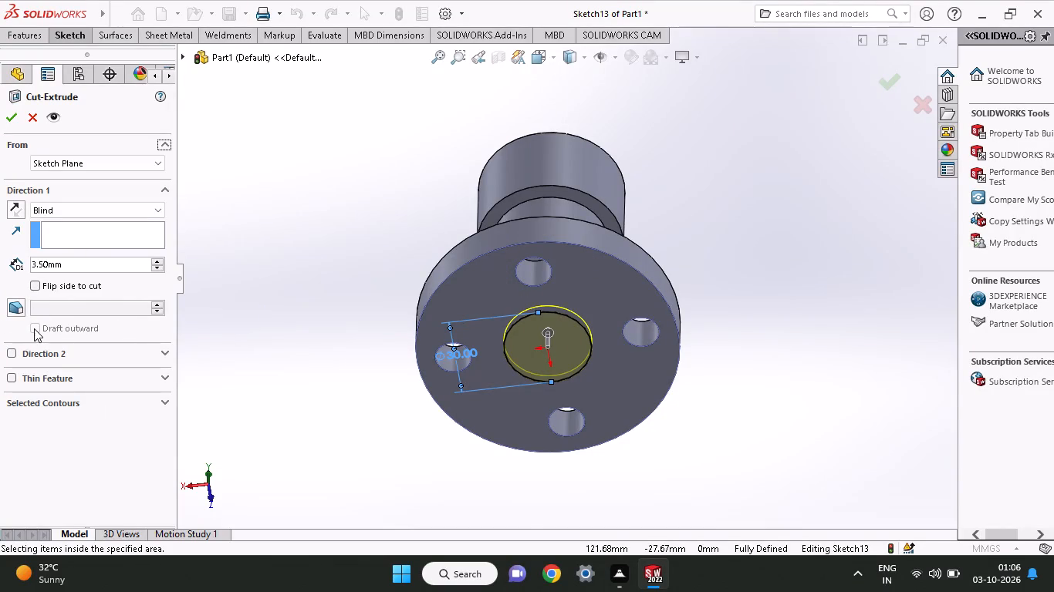
{"action": "left_click", "coordinate": [34, 328]}
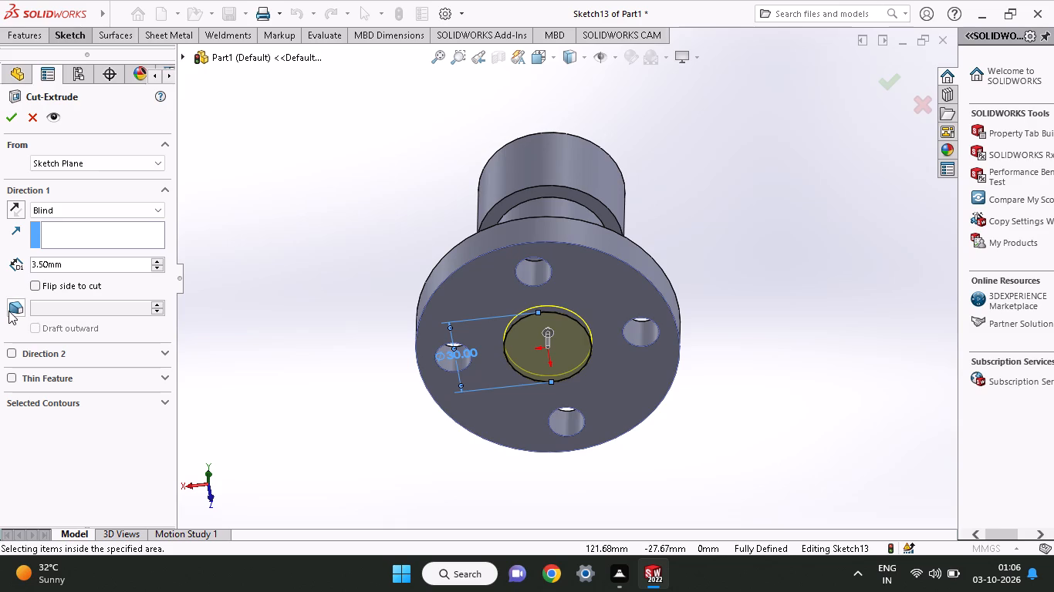
{"action": "left_click", "coordinate": [14, 304]}
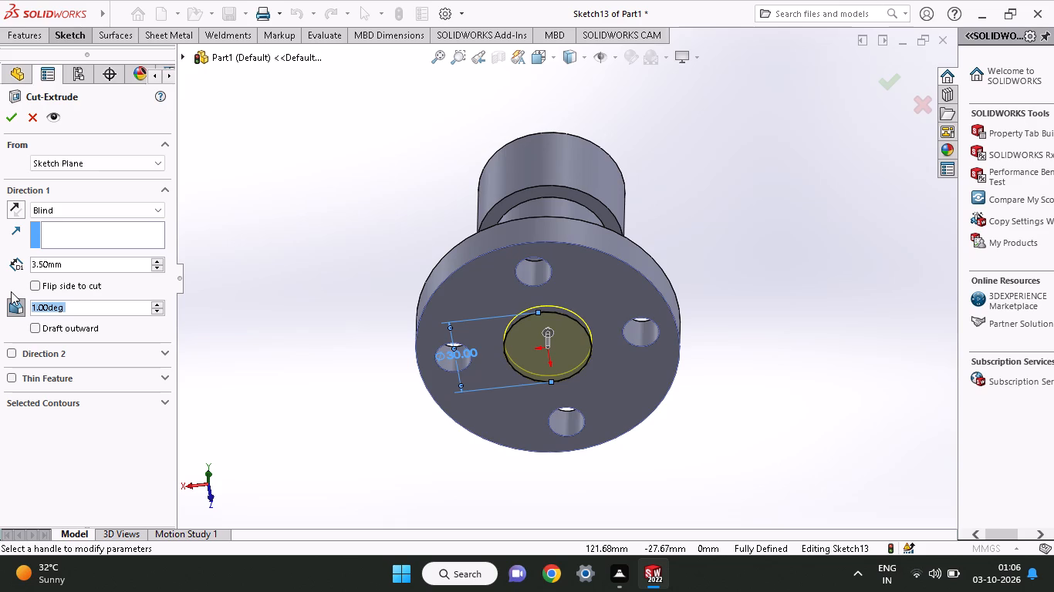
{"action": "type", "text": "3.5"}
{"action": "key", "text": "Return"}
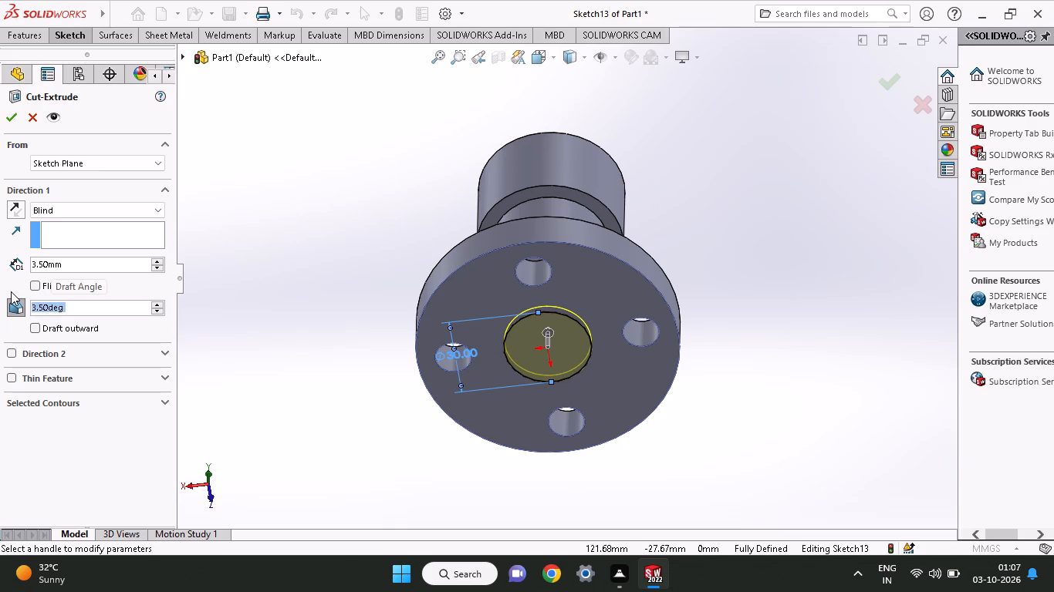
{"action": "left_click", "coordinate": [33, 327]}
{"action": "middle_click_drag", "start_coordinate": [329, 373], "coordinate": [414, 391]}
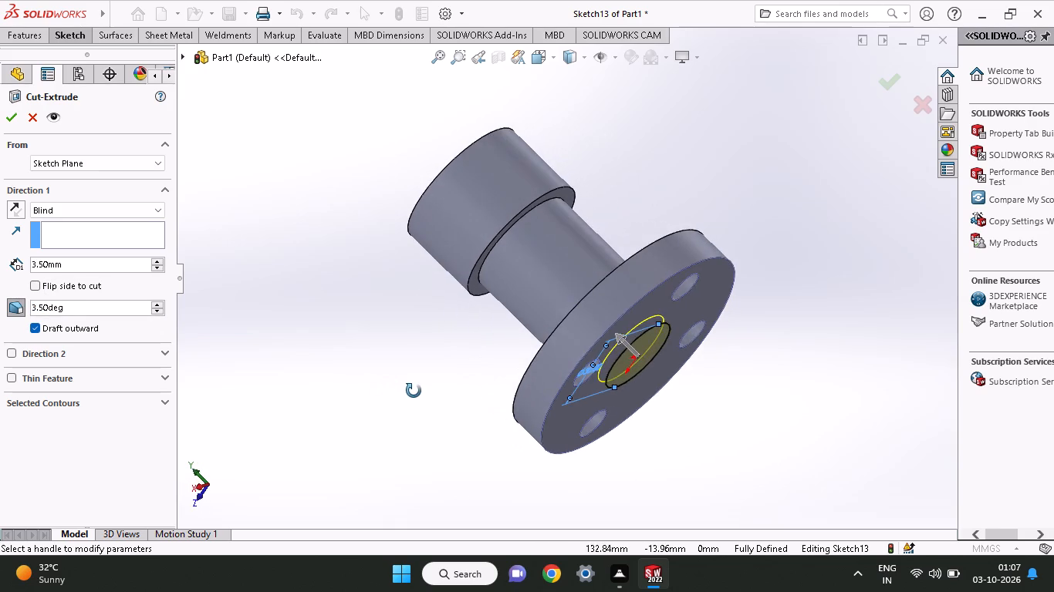
{"action": "middle_click_drag", "start_coordinate": [414, 391], "coordinate": [242, 265]}
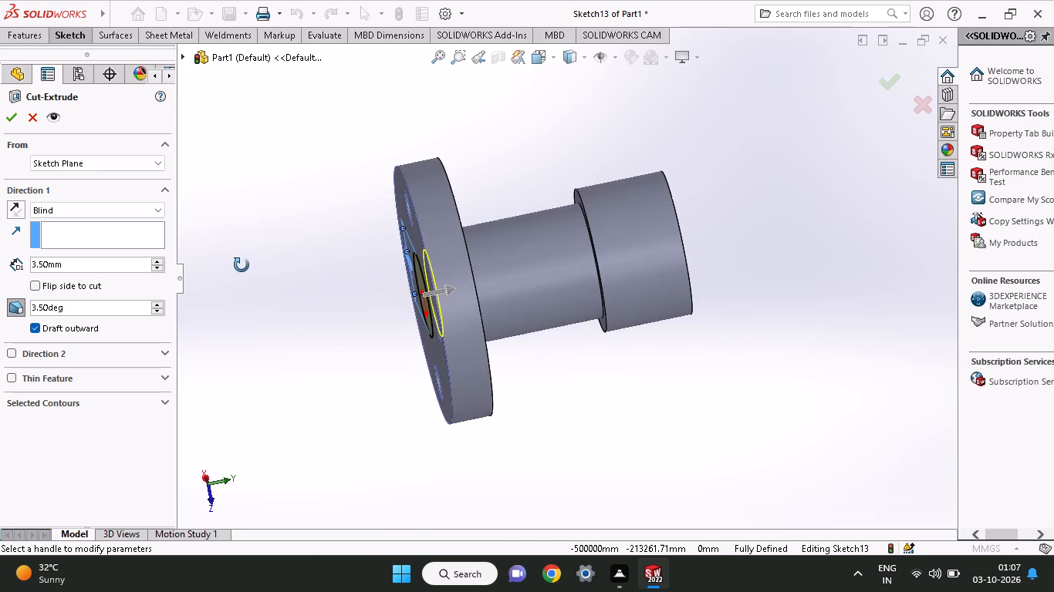
{"action": "middle_click_drag", "start_coordinate": [242, 265], "coordinate": [367, 364]}
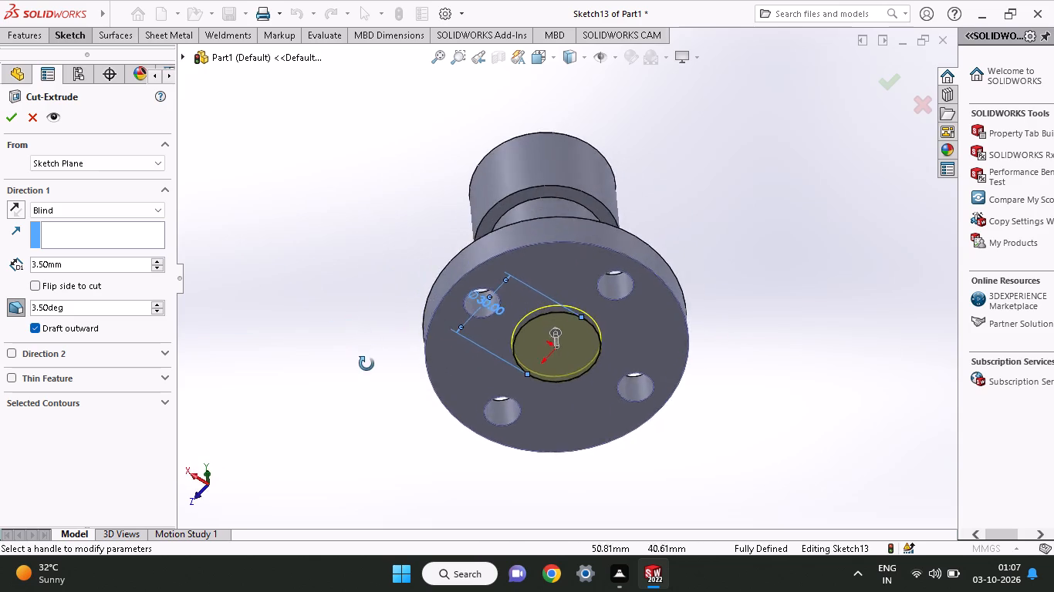
{"action": "middle_click_drag", "start_coordinate": [367, 364], "coordinate": [390, 346]}
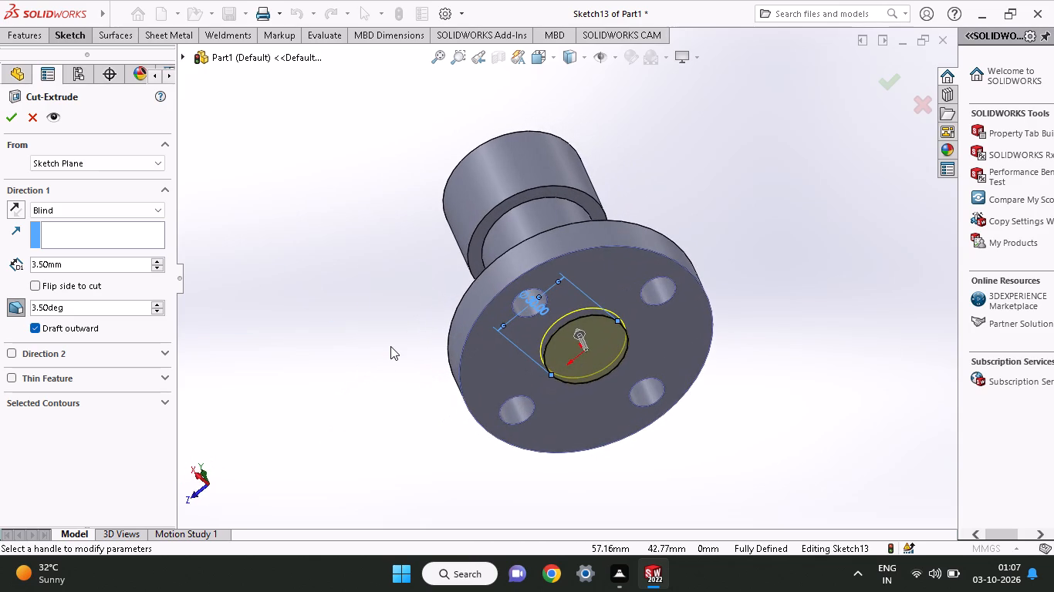
{"action": "left_click", "coordinate": [5, 119]}
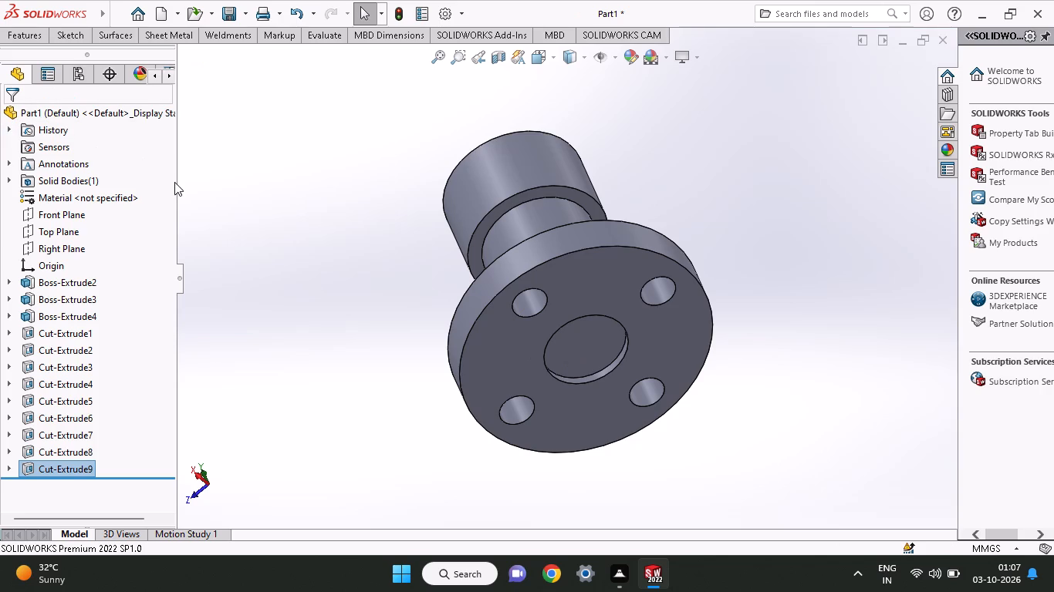
On the bottom face of the bore cut from the open cylinder end, sketch a circle of 15 mm radius centred on the origin.
{"action": "middle_click_drag", "start_coordinate": [174, 182], "coordinate": [190, 316]}
{"action": "middle_click_drag", "start_coordinate": [344, 136], "coordinate": [337, 215]}
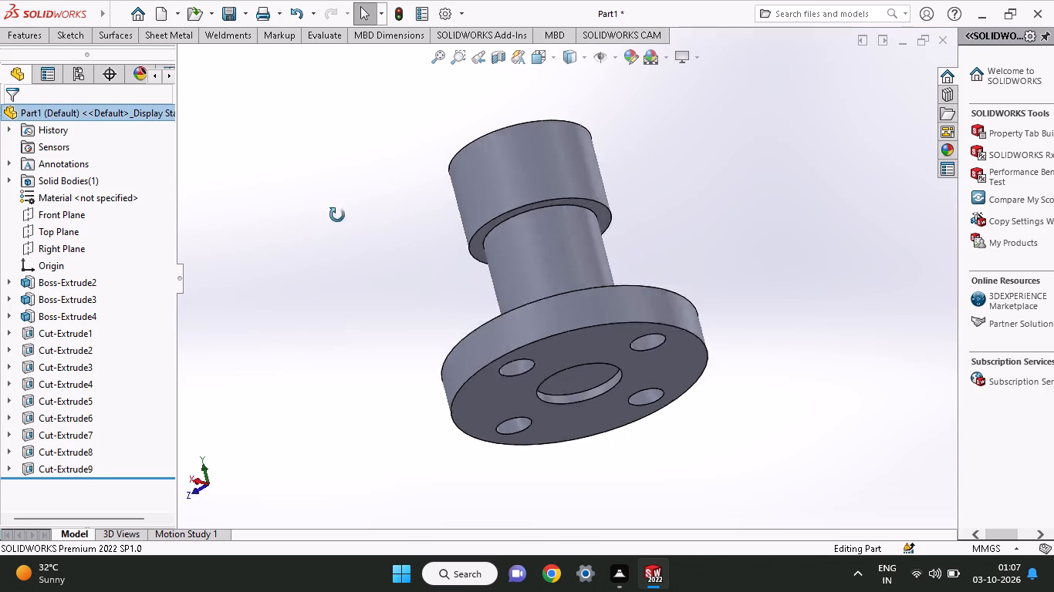
{"action": "middle_click_drag", "start_coordinate": [337, 215], "coordinate": [346, 555]}
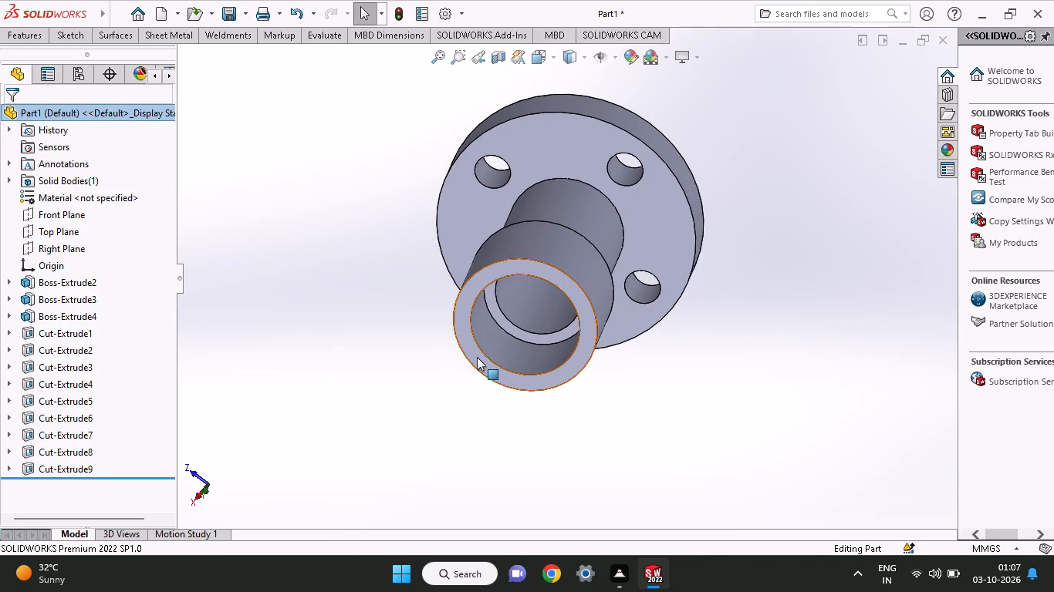
{"action": "middle_click_drag", "start_coordinate": [479, 354], "coordinate": [487, 320]}
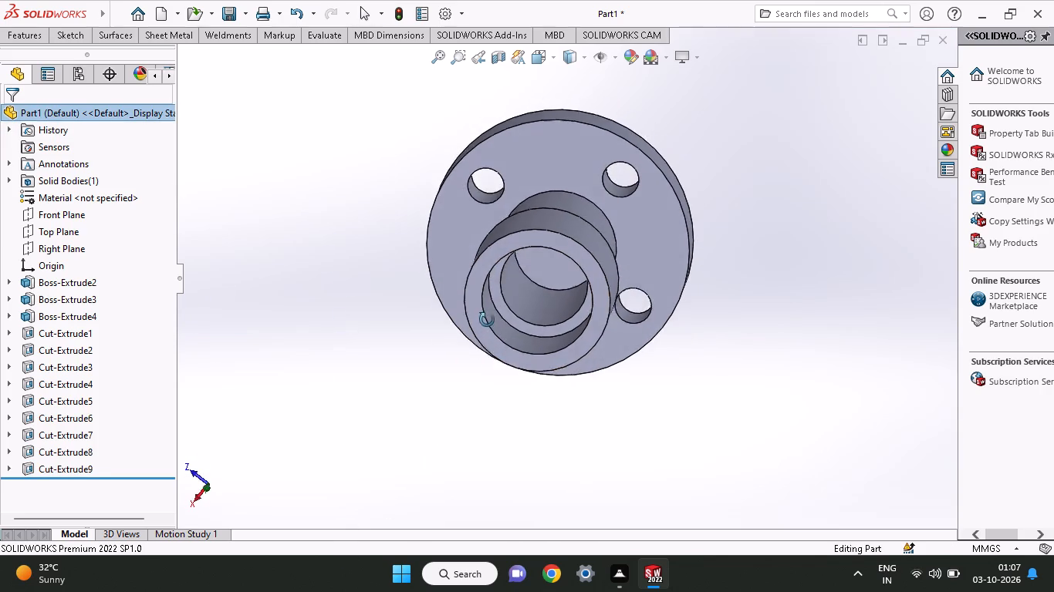
{"action": "middle_click_drag", "start_coordinate": [487, 320], "coordinate": [498, 287]}
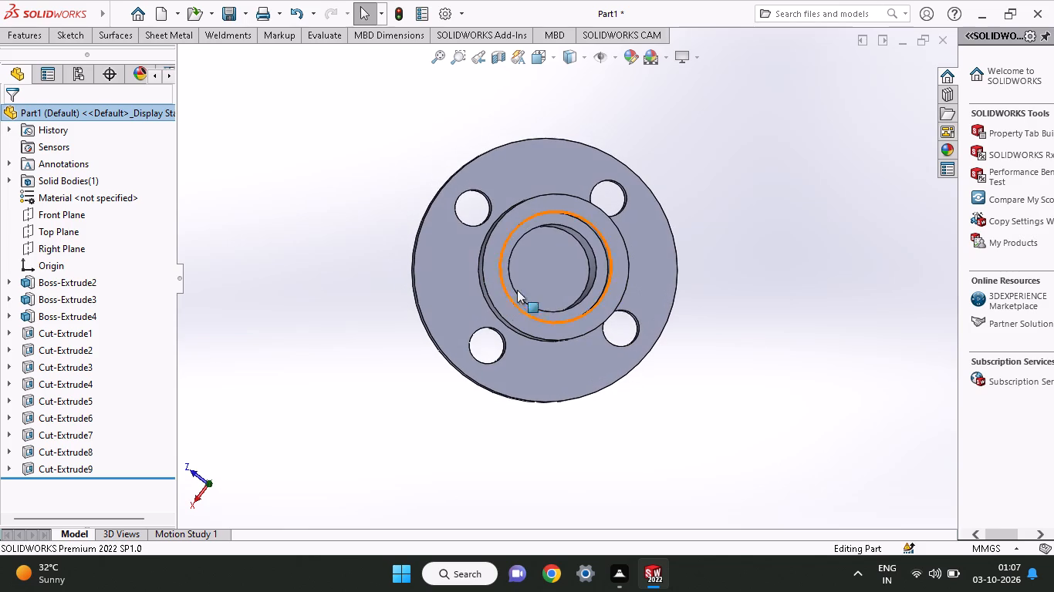
{"action": "left_click", "coordinate": [556, 277]}
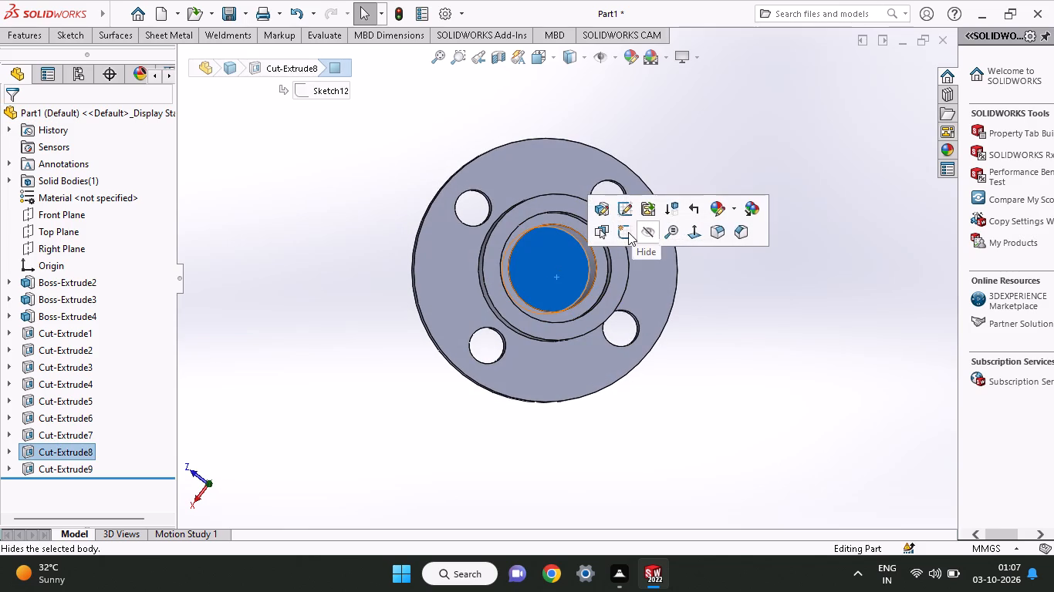
{"action": "left_click", "coordinate": [628, 232]}
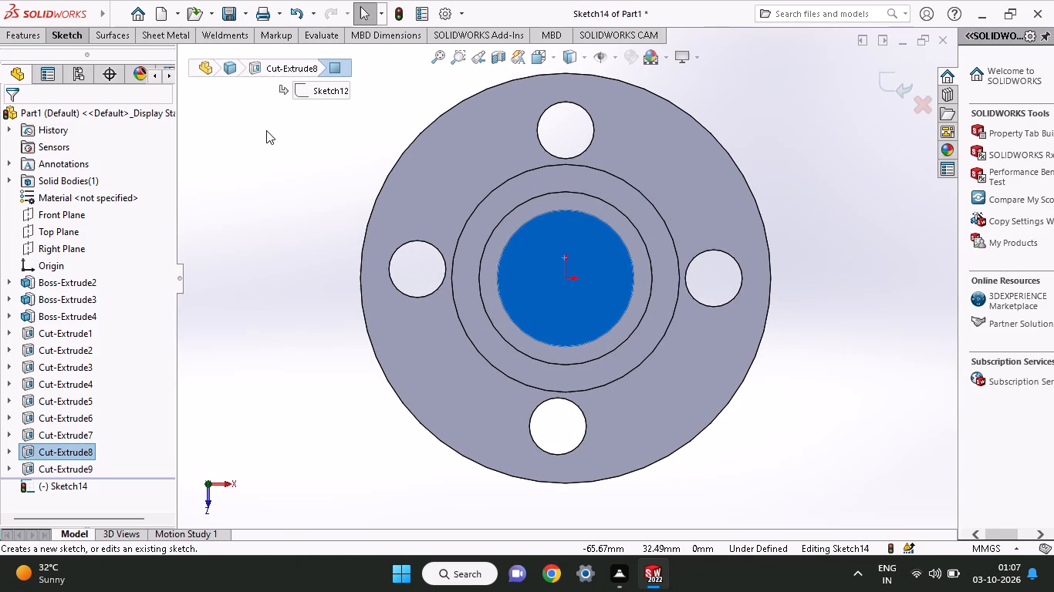
{"action": "left_click", "coordinate": [76, 40]}
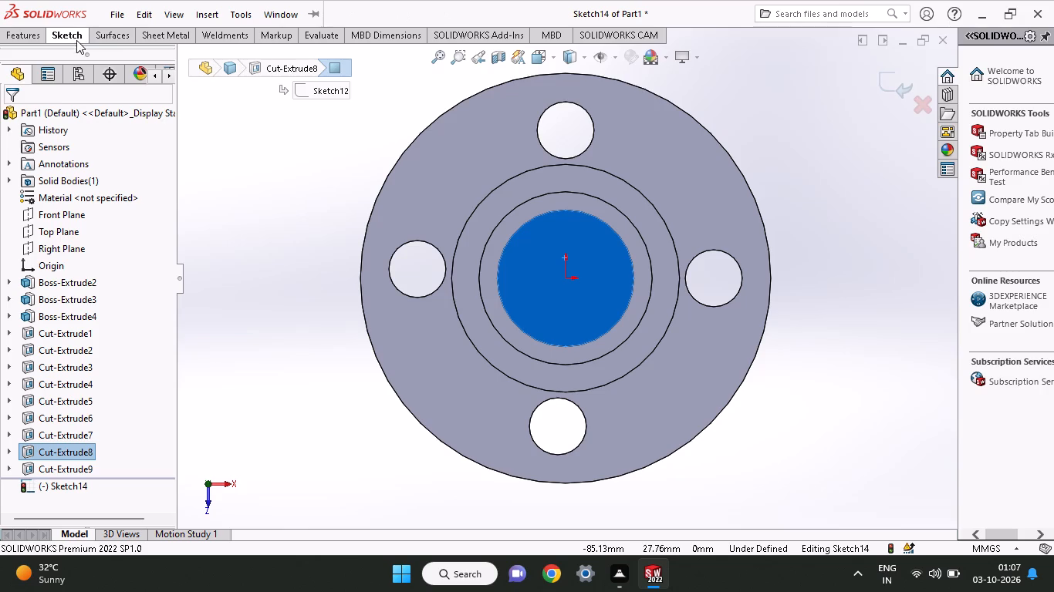
{"action": "left_click", "coordinate": [102, 96]}
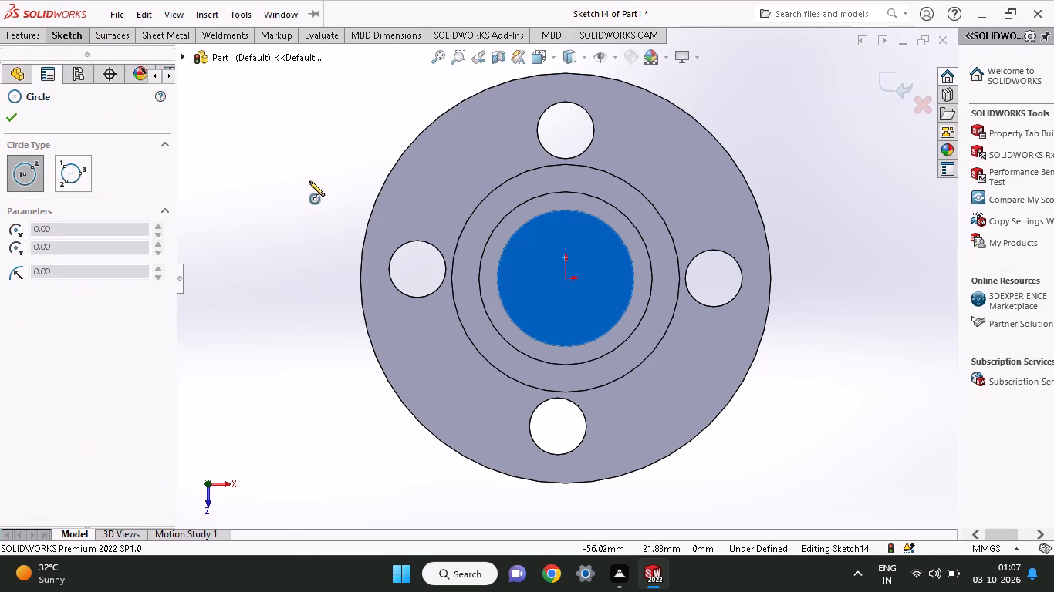
{"action": "left_click", "coordinate": [567, 279]}
{"action": "left_click", "coordinate": [624, 317]}
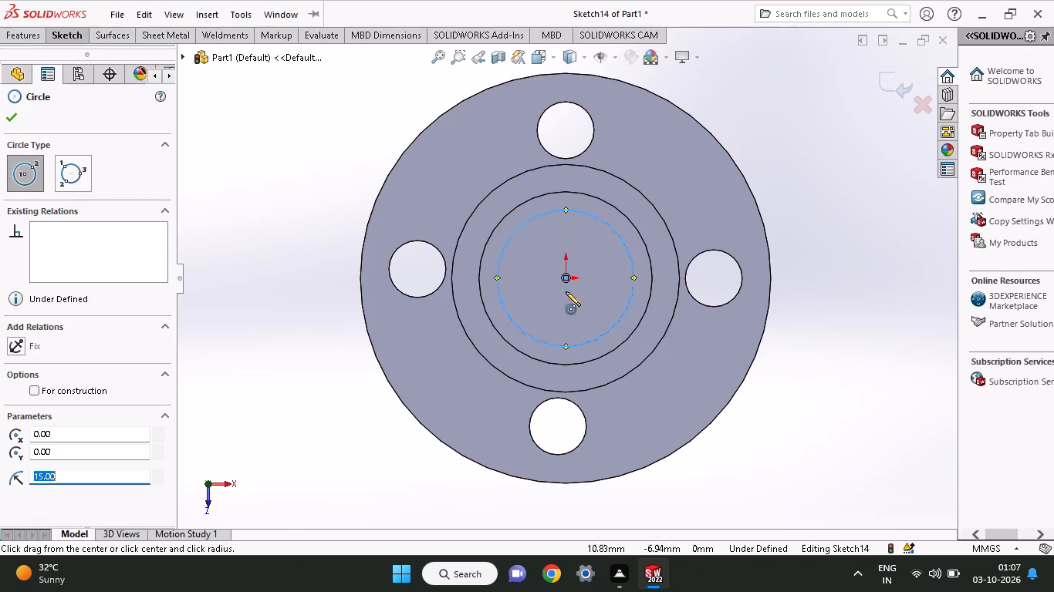
Extrude-cut the 15 mm radius circle blind toward the flange, past its back face, to open the bore through the part.
{"action": "left_click", "coordinate": [40, 40]}
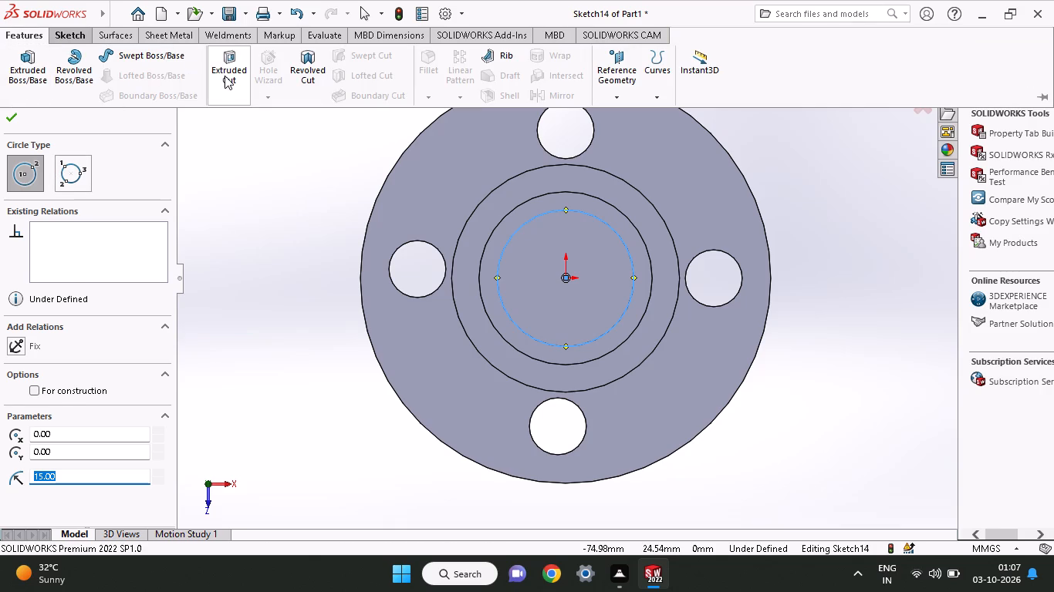
{"action": "left_click", "coordinate": [225, 76]}
{"action": "middle_click_drag", "start_coordinate": [265, 289], "coordinate": [194, 302]}
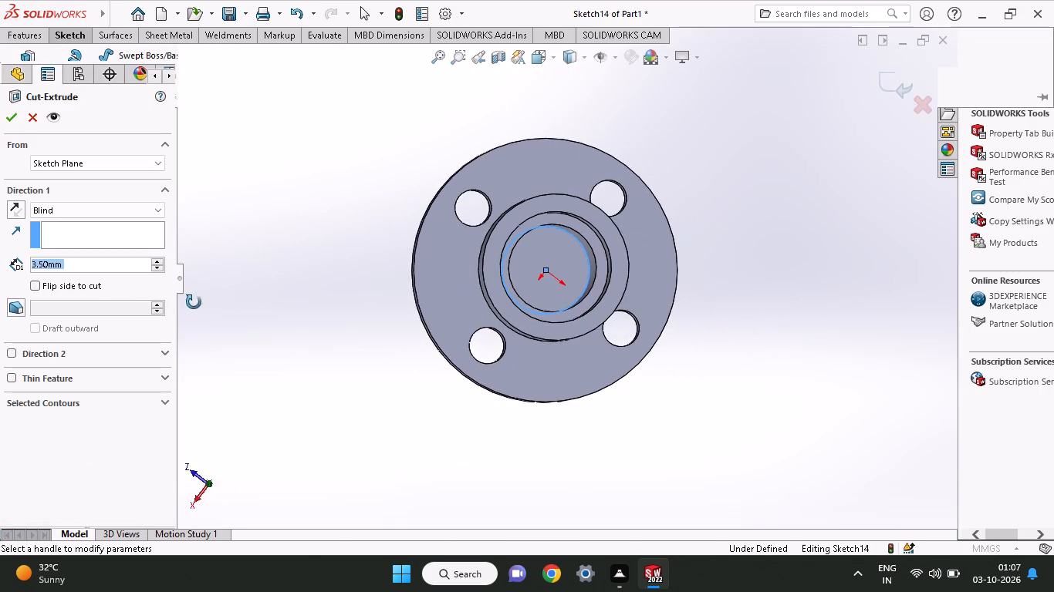
{"action": "middle_click_drag", "start_coordinate": [194, 302], "coordinate": [120, 313]}
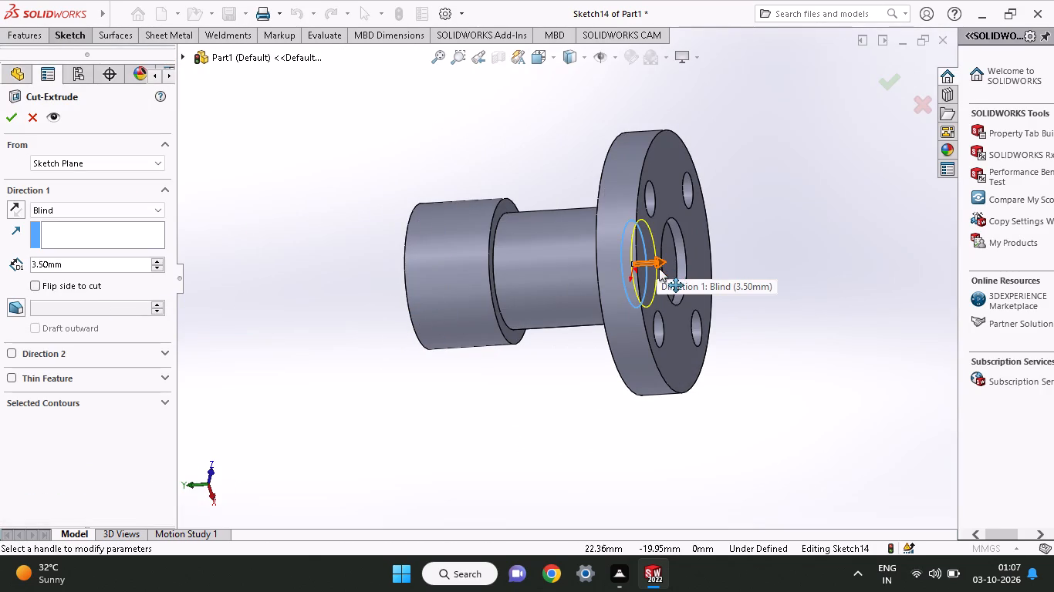
{"action": "left_click_drag", "start_coordinate": [662, 263], "coordinate": [862, 274]}
{"action": "left_click", "coordinate": [7, 117]}
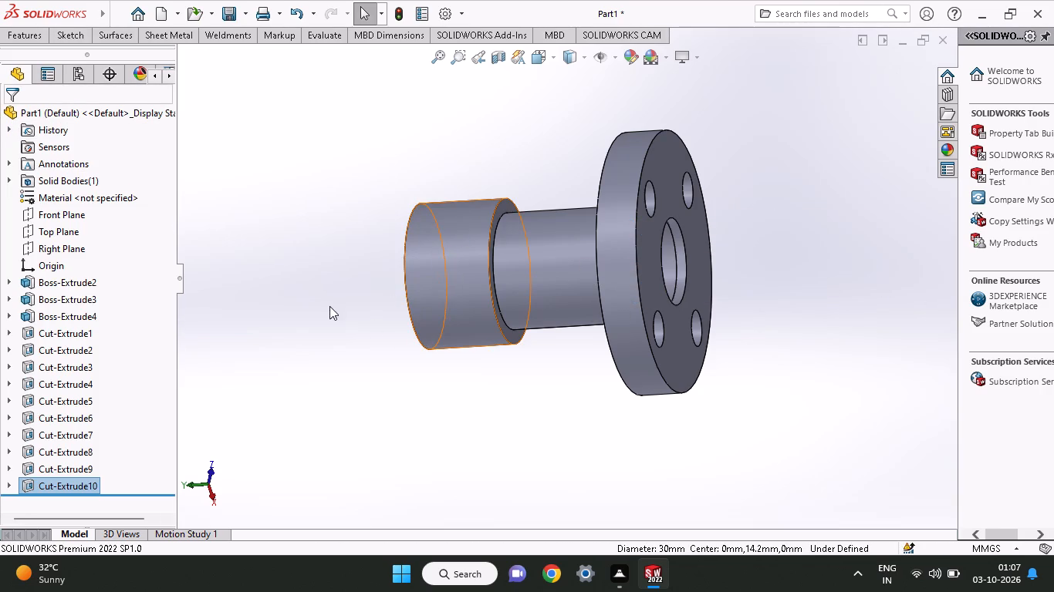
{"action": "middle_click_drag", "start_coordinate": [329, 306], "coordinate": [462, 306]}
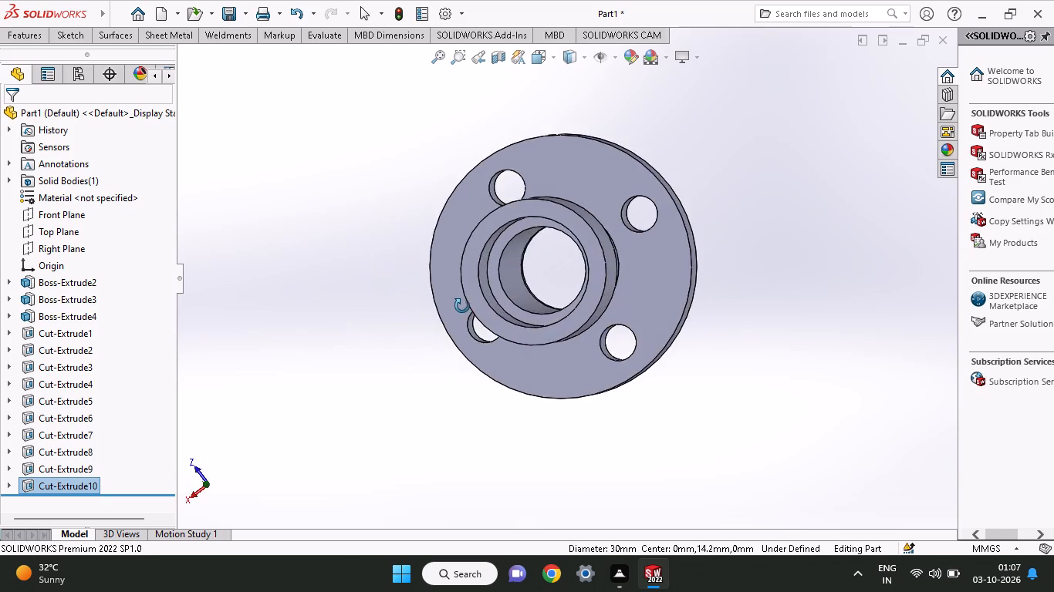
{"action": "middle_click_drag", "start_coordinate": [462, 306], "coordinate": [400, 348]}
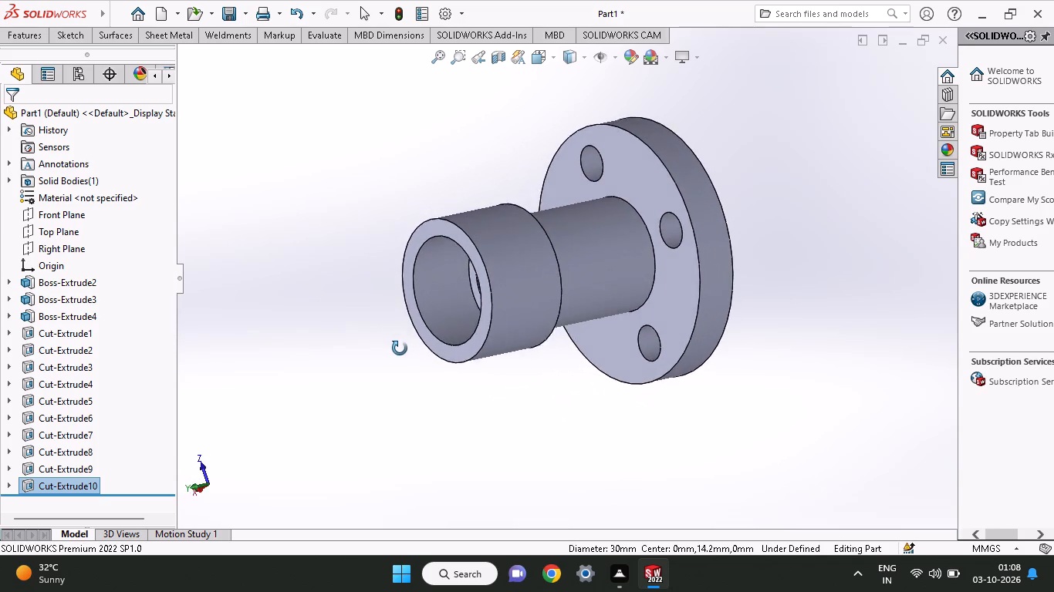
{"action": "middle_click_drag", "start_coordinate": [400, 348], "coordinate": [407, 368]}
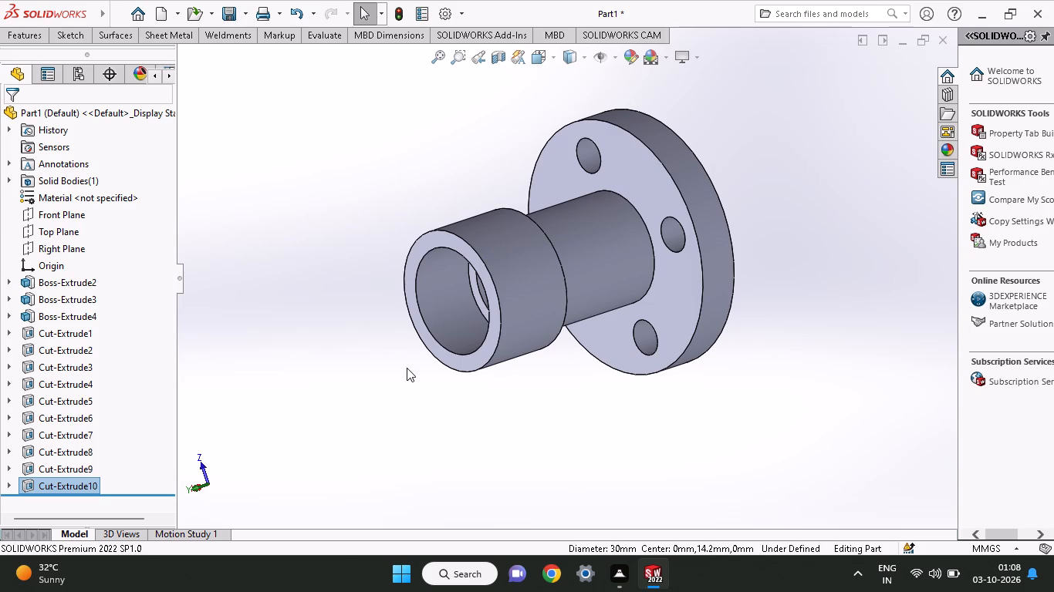
Fillet the edge where the narrower cylinder meets the flange face with a 3.5 mm radius.
{"action": "left_click", "coordinate": [19, 29]}
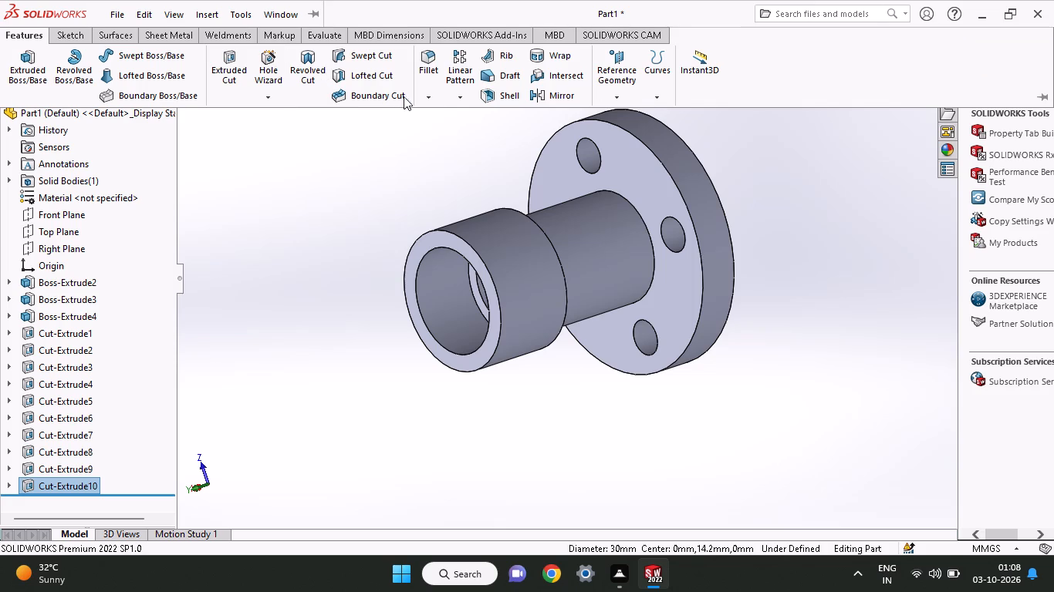
{"action": "left_click", "coordinate": [431, 70]}
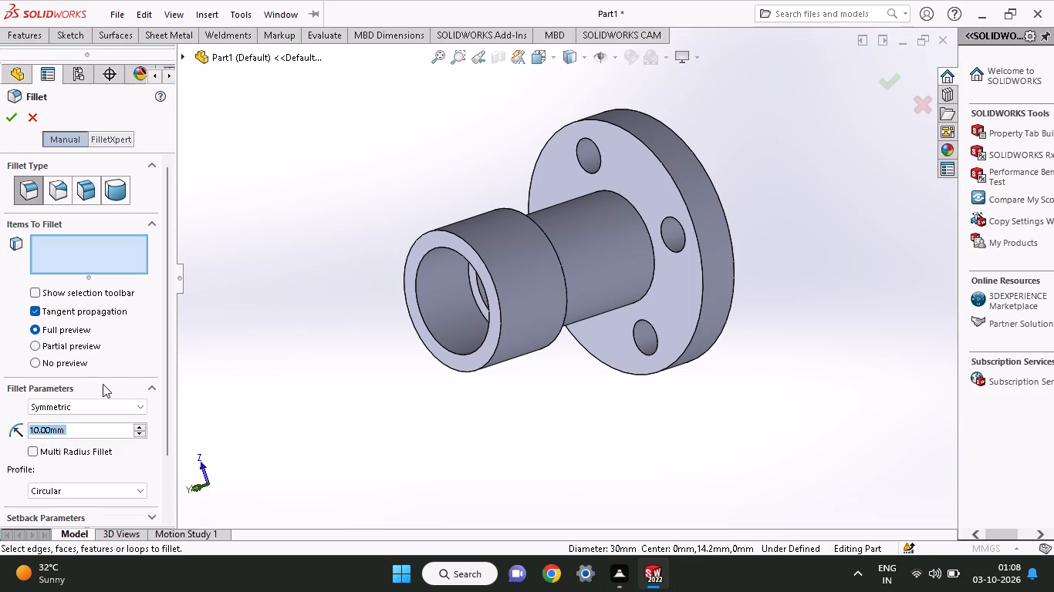
{"action": "left_click", "coordinate": [636, 207]}
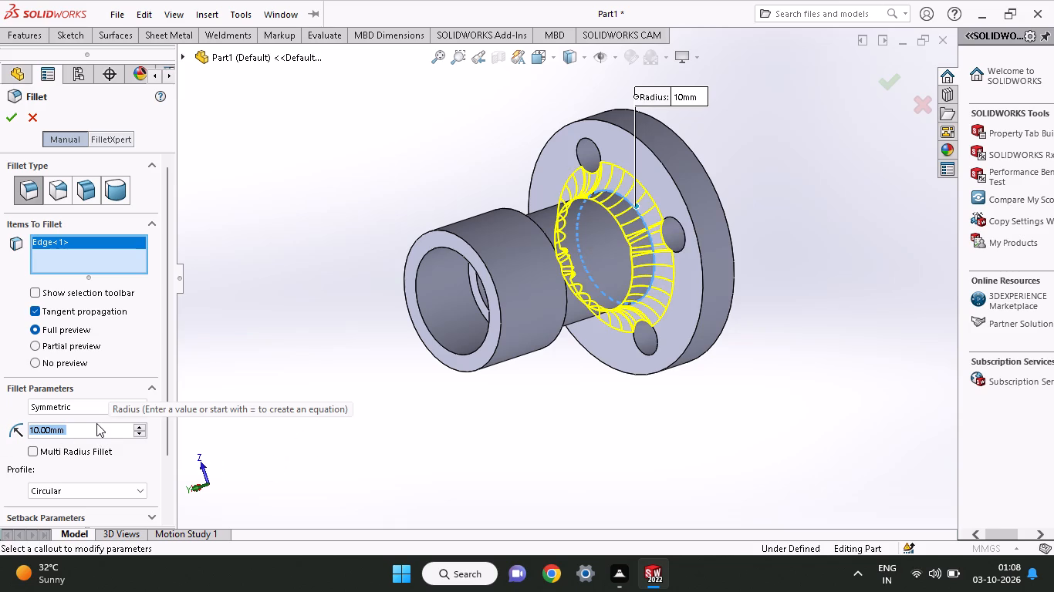
{"action": "type", "text": "3.5"}
{"action": "key", "text": "Return"}
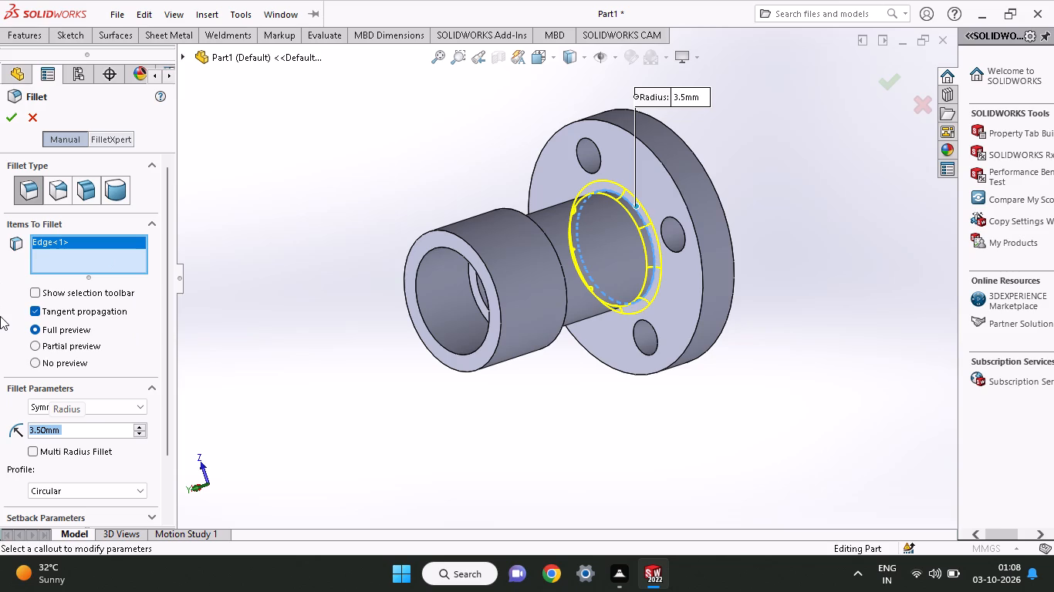
{"action": "left_click", "coordinate": [16, 117]}
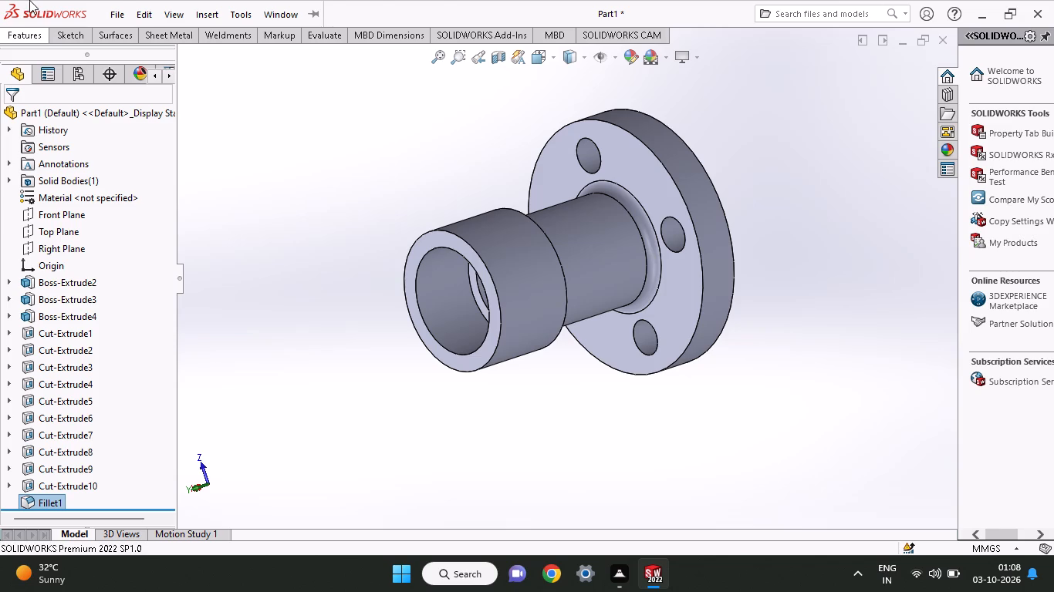
Fillet the outer circular edge at the open end of the larger cylinder with a 3.5 mm radius.
{"action": "left_click", "coordinate": [32, 36]}
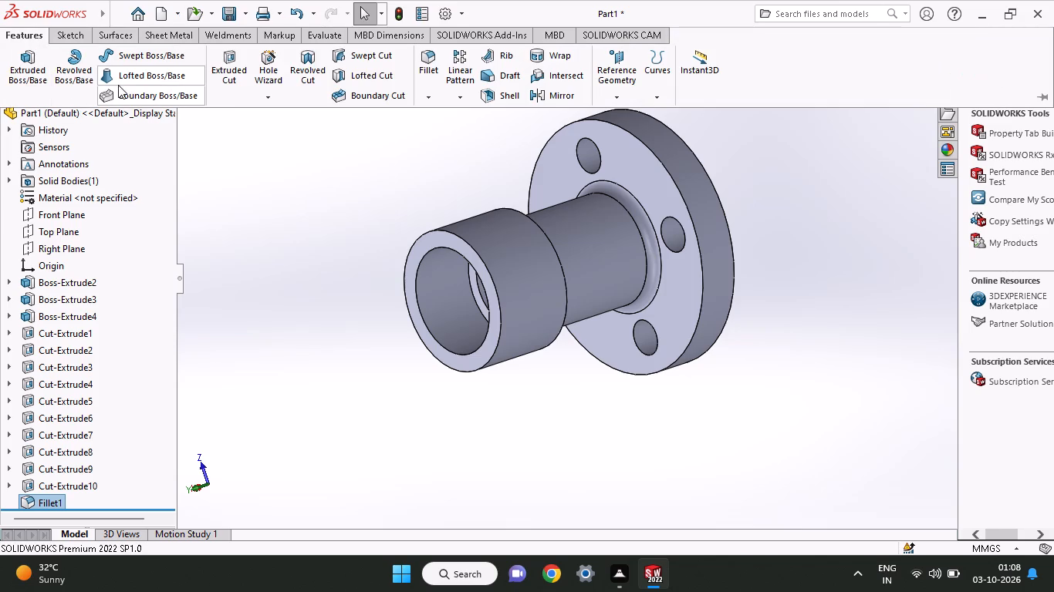
{"action": "left_click", "coordinate": [424, 61]}
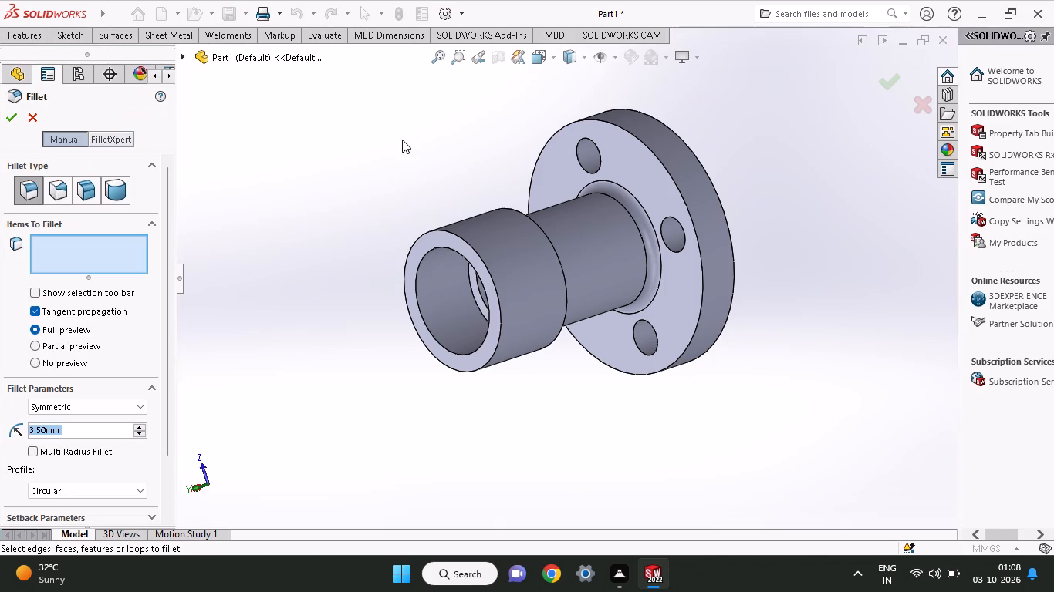
{"action": "middle_click_drag", "start_coordinate": [402, 140], "coordinate": [288, 169]}
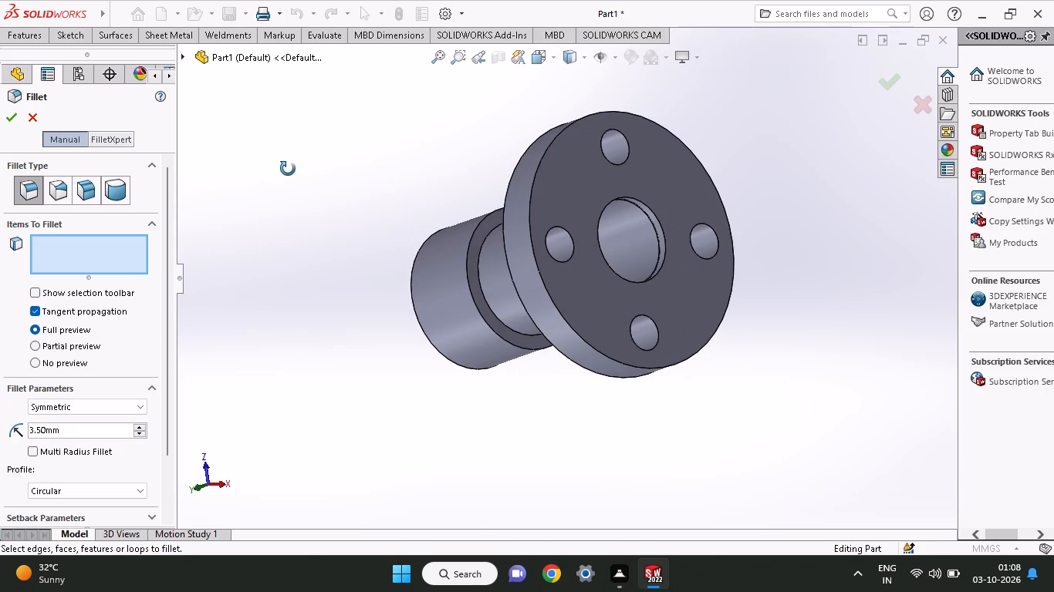
{"action": "middle_click_drag", "start_coordinate": [288, 169], "coordinate": [392, 190]}
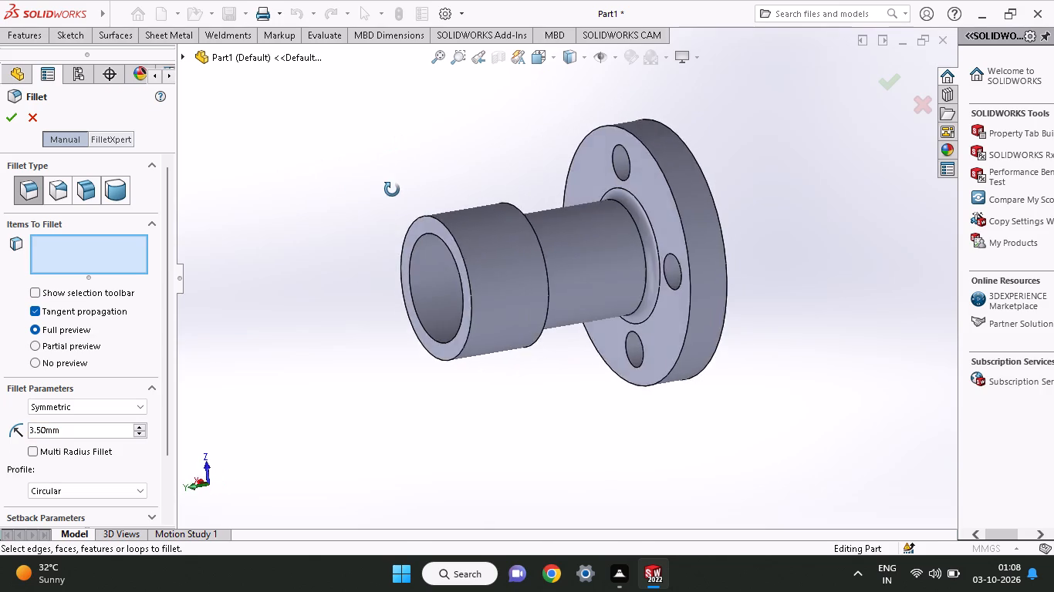
{"action": "middle_click_drag", "start_coordinate": [392, 190], "coordinate": [478, 197]}
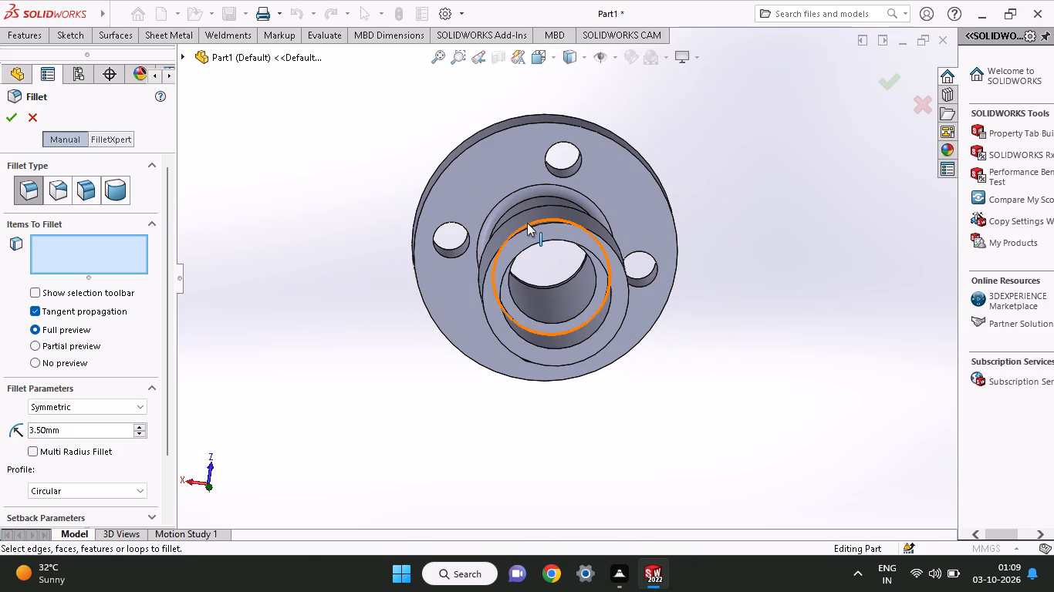
{"action": "left_click", "coordinate": [522, 230]}
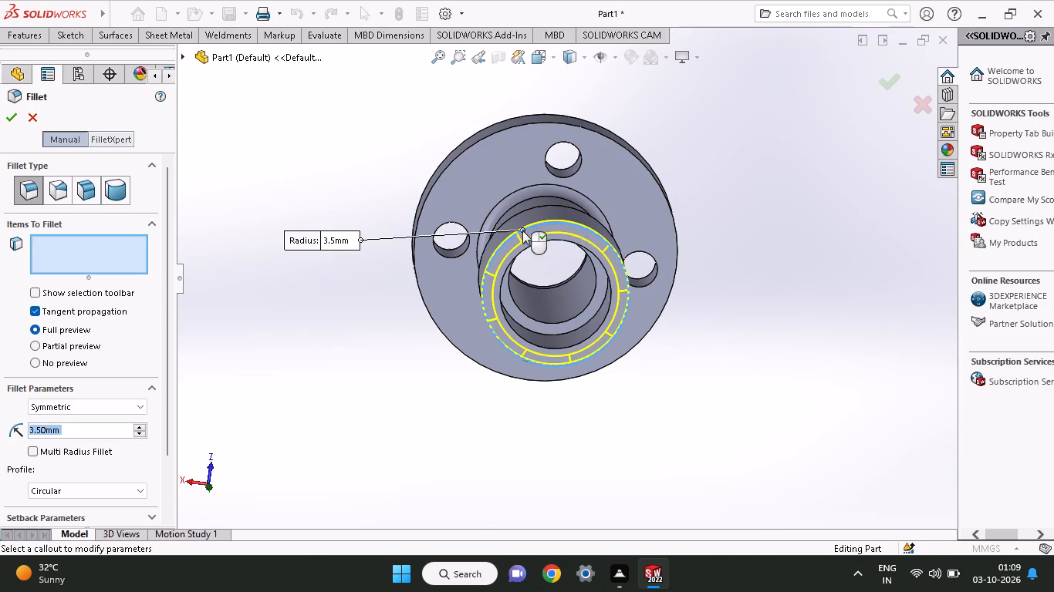
{"action": "middle_click_drag", "start_coordinate": [874, 260], "coordinate": [718, 191]}
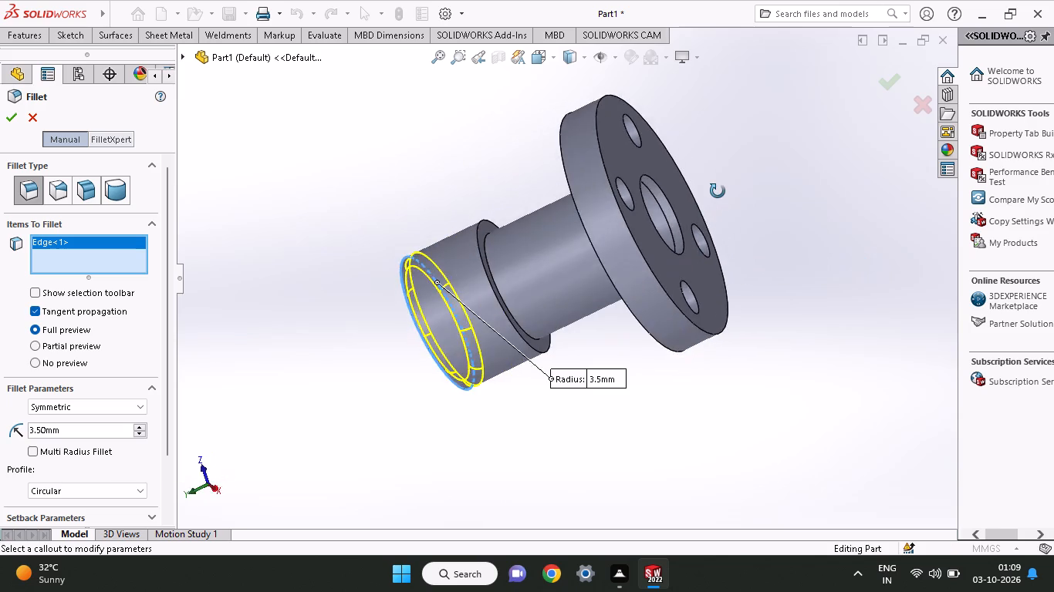
{"action": "middle_click_drag", "start_coordinate": [718, 191], "coordinate": [789, 135]}
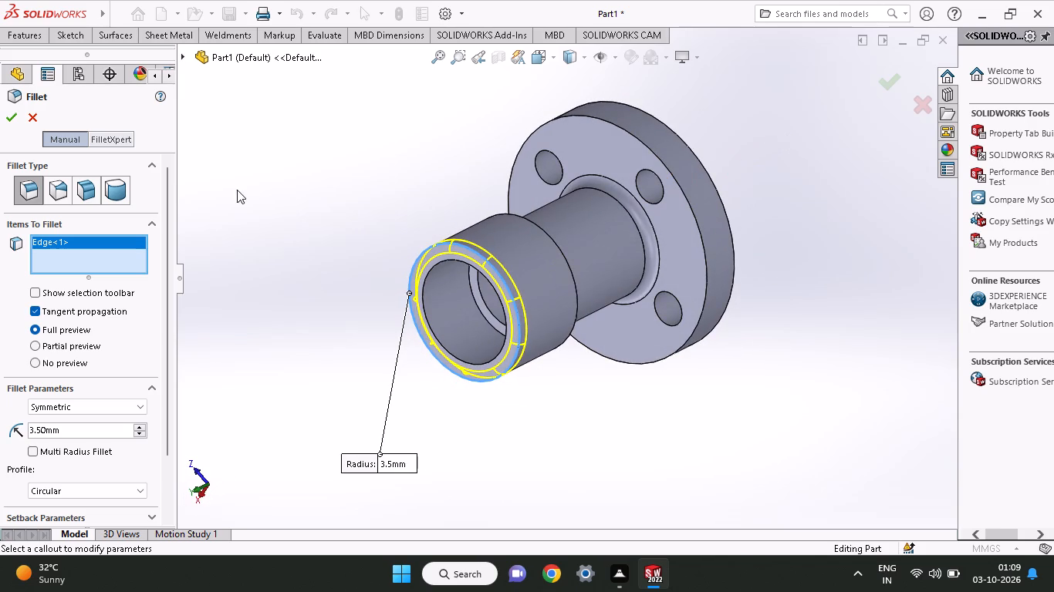
{"action": "left_click", "coordinate": [12, 116]}
Fillet the inner corner edge where the narrower cylinder meets the larger cylinder's shoulder with a 3.5 mm radius.
{"action": "middle_click_drag", "start_coordinate": [312, 220], "coordinate": [311, 220]}
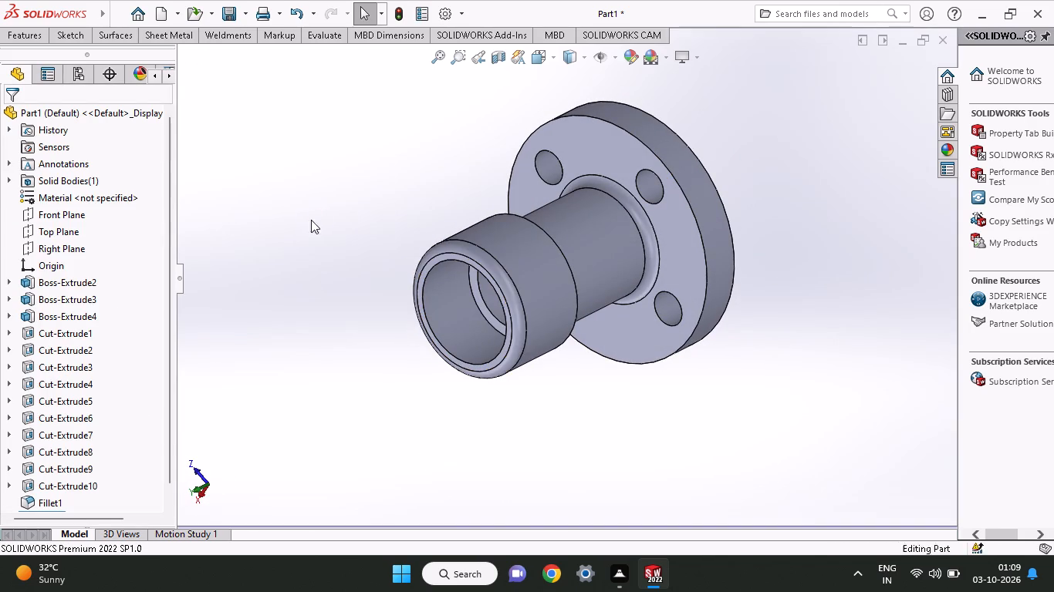
{"action": "middle_click_drag", "start_coordinate": [311, 220], "coordinate": [238, 236]}
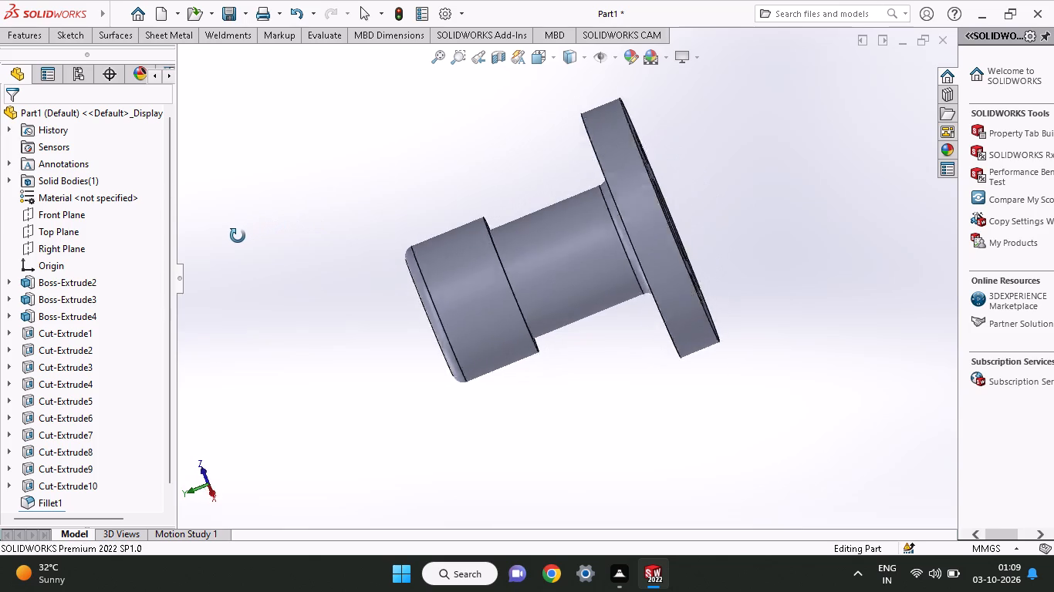
{"action": "middle_click_drag", "start_coordinate": [238, 236], "coordinate": [206, 253]}
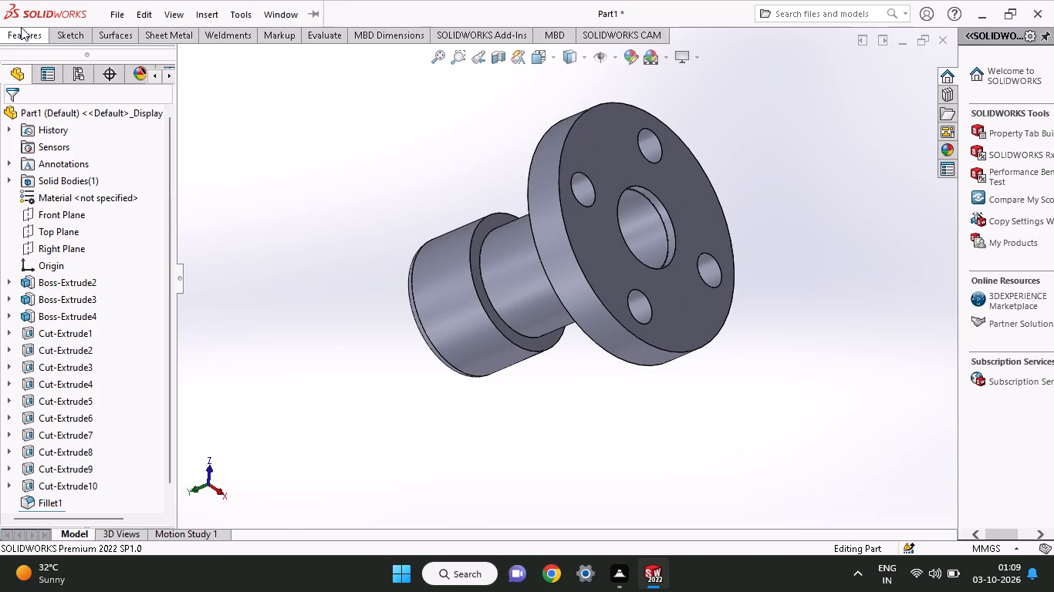
{"action": "left_click", "coordinate": [20, 29]}
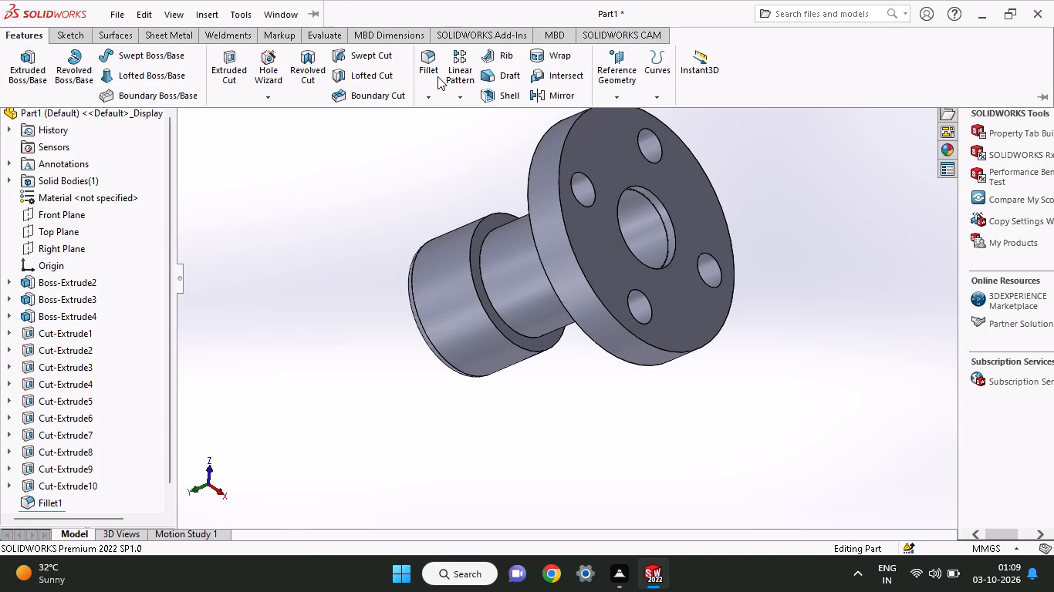
{"action": "left_click", "coordinate": [437, 76]}
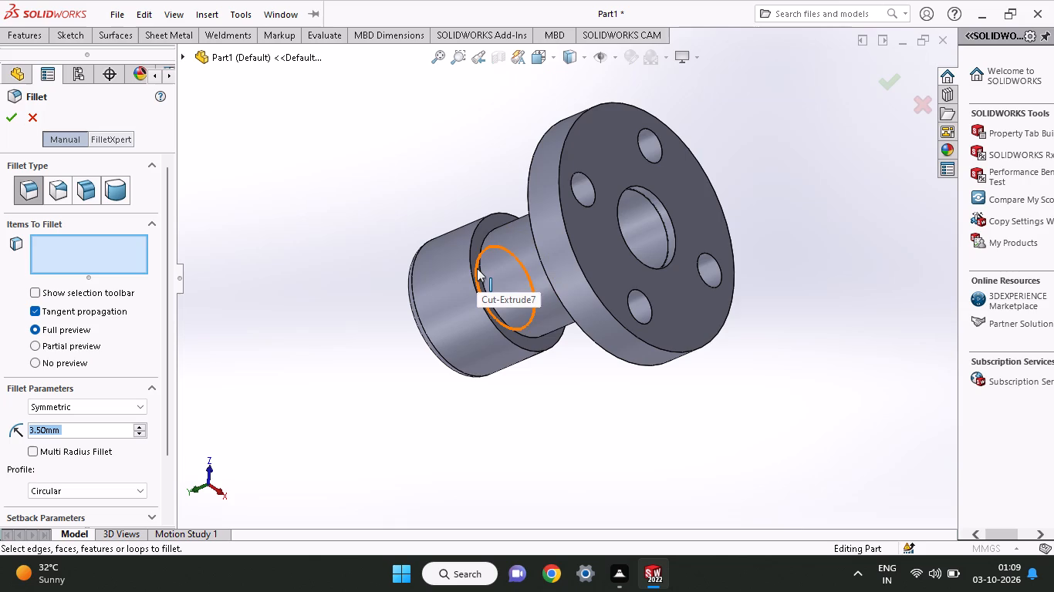
{"action": "left_click", "coordinate": [479, 261]}
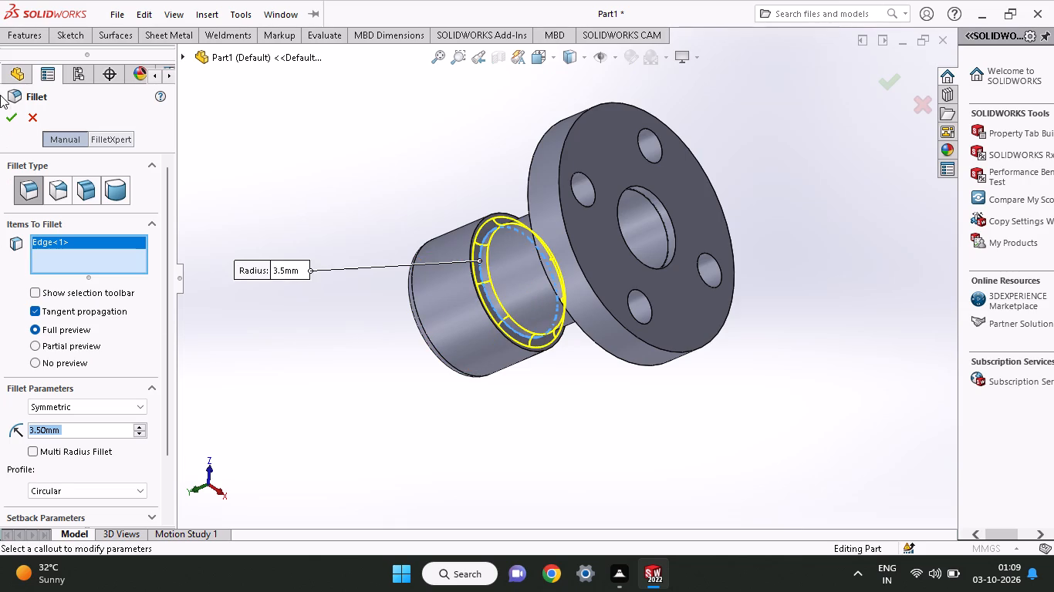
{"action": "left_click", "coordinate": [5, 116]}
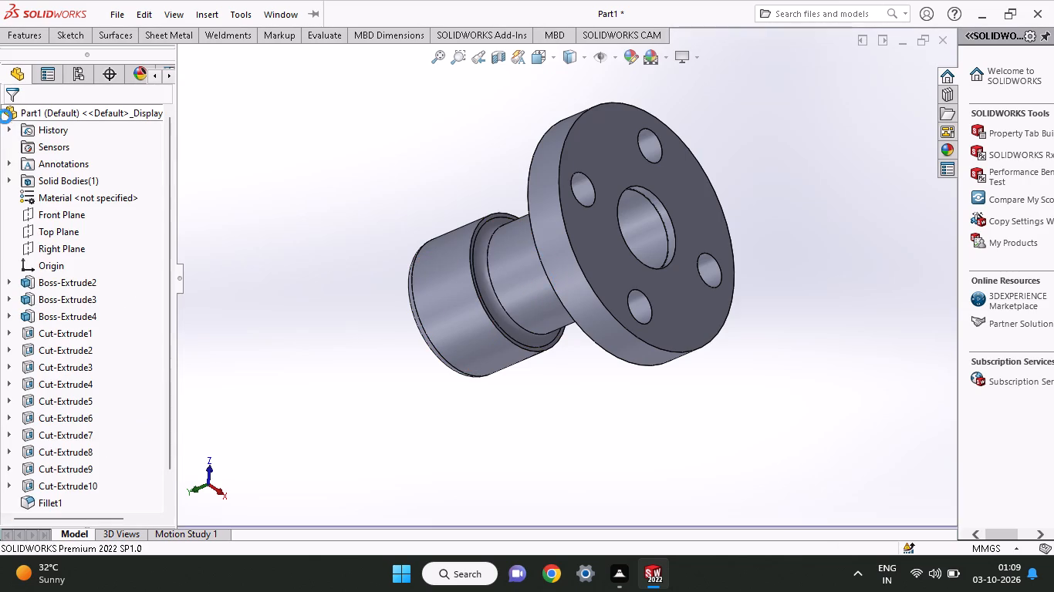
Fillet the flange's outer circular edge on the cylinder side with a 3.5 mm radius.
{"action": "middle_click_drag", "start_coordinate": [357, 298], "coordinate": [412, 288]}
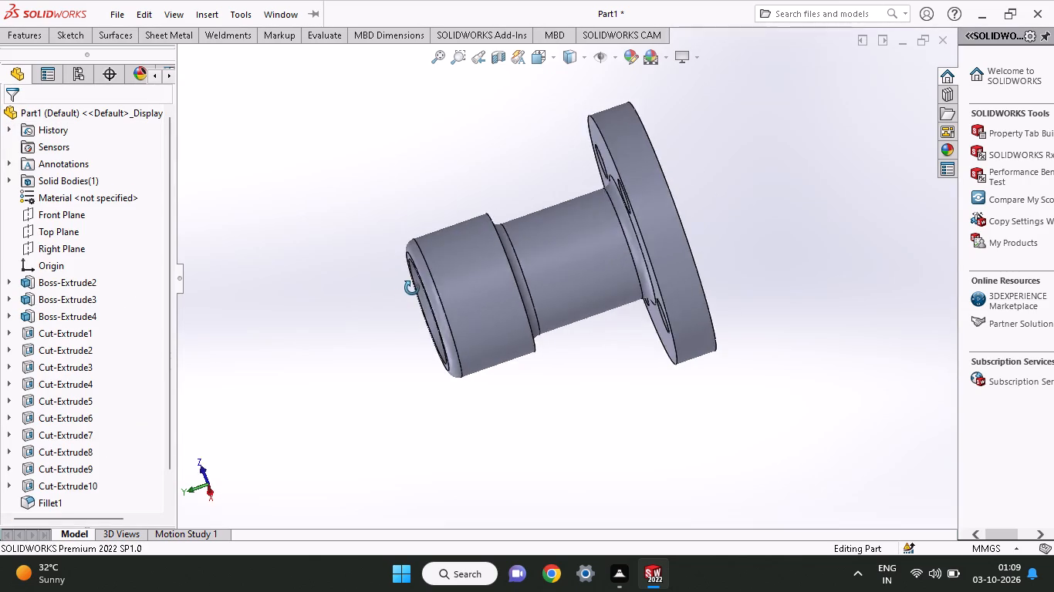
{"action": "middle_click_drag", "start_coordinate": [412, 288], "coordinate": [499, 235]}
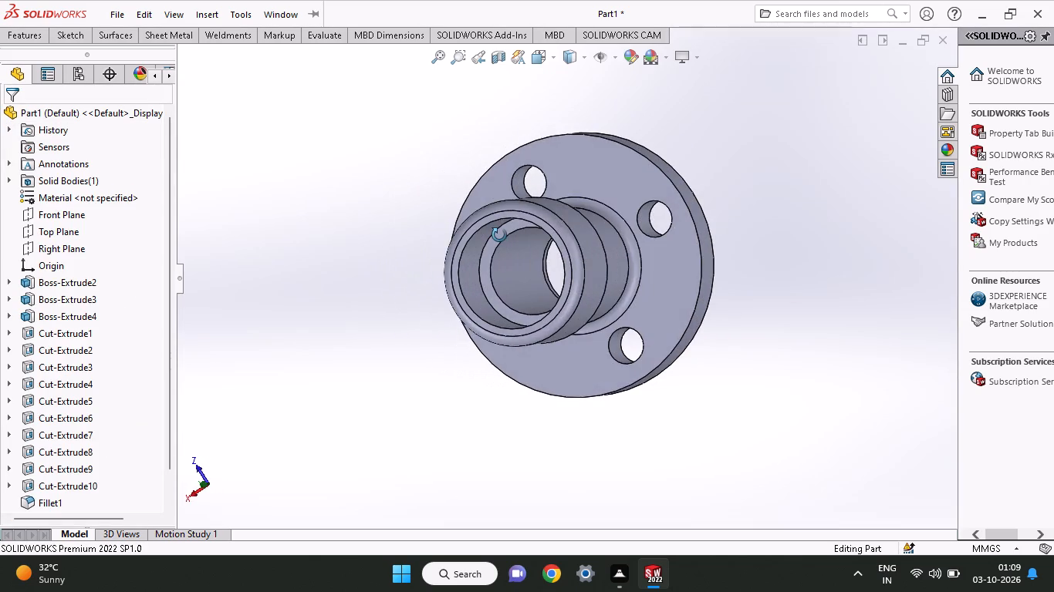
{"action": "middle_click_drag", "start_coordinate": [499, 235], "coordinate": [557, 277]}
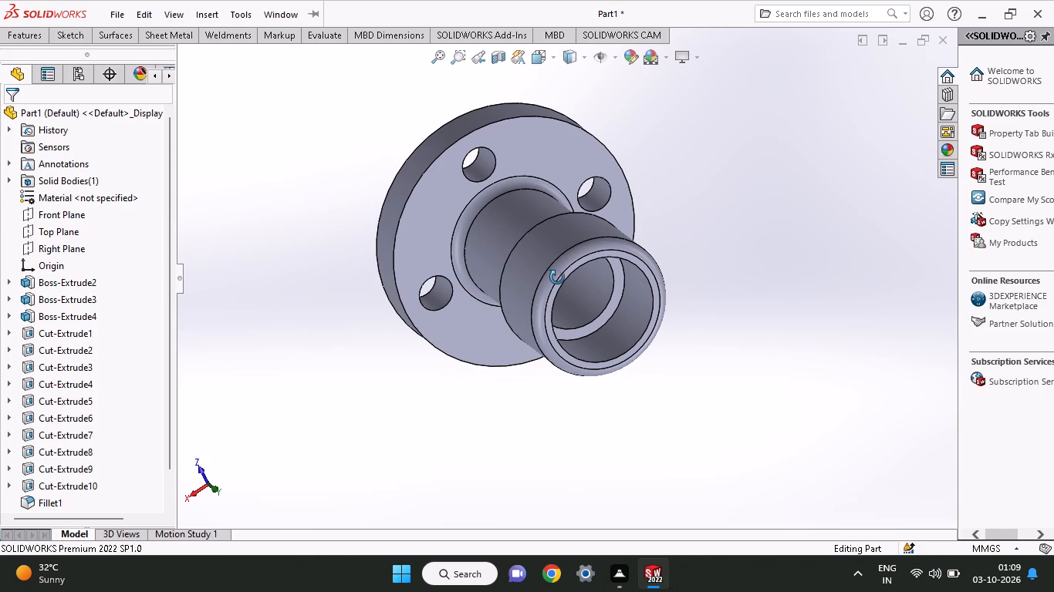
{"action": "middle_click_drag", "start_coordinate": [557, 277], "coordinate": [460, 272]}
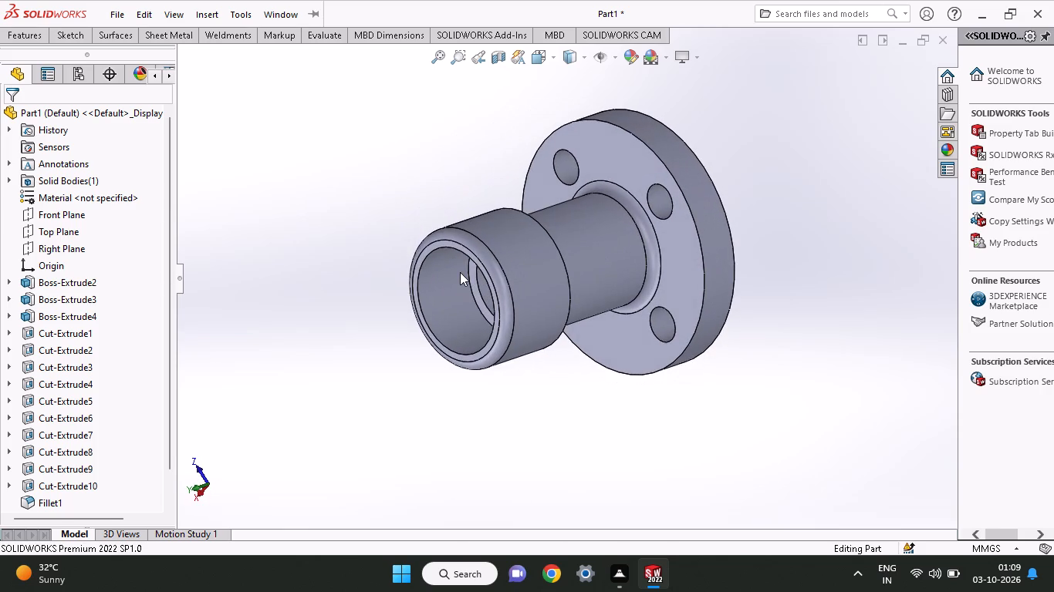
{"action": "left_click", "coordinate": [42, 42]}
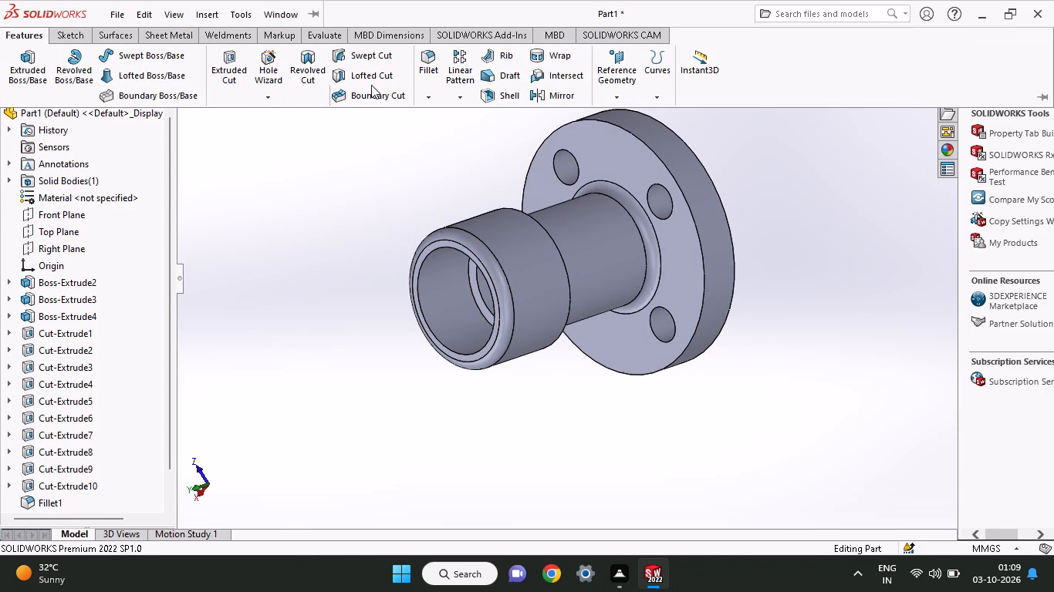
{"action": "left_click", "coordinate": [415, 72]}
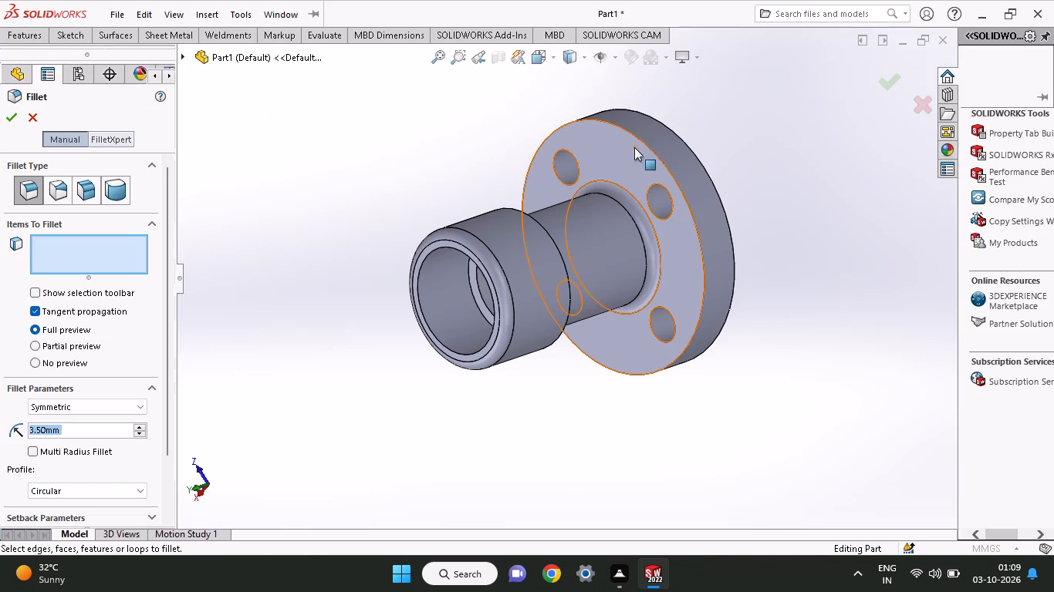
{"action": "left_click", "coordinate": [640, 142]}
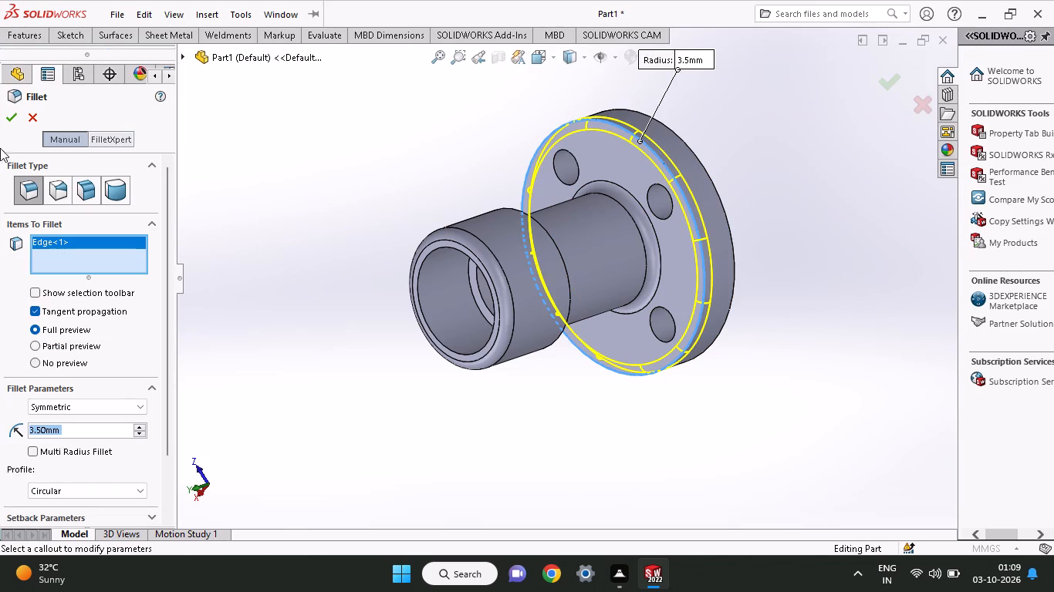
{"action": "left_click", "coordinate": [10, 113]}
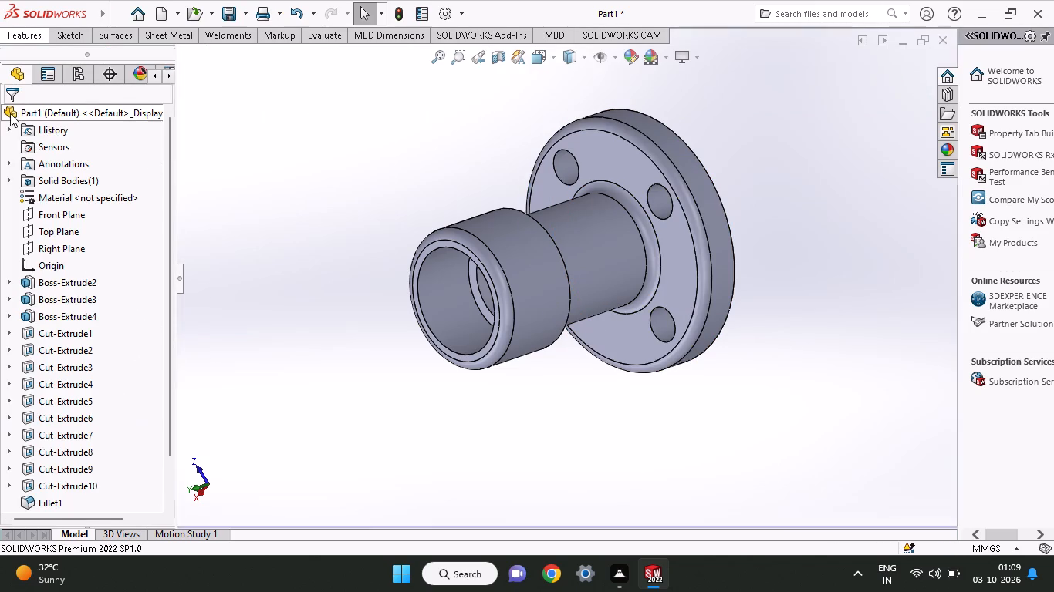
Inspect the filleted edges, holes and bore of the flanged part from all sides.
{"action": "middle_click_drag", "start_coordinate": [300, 199], "coordinate": [333, 179]}
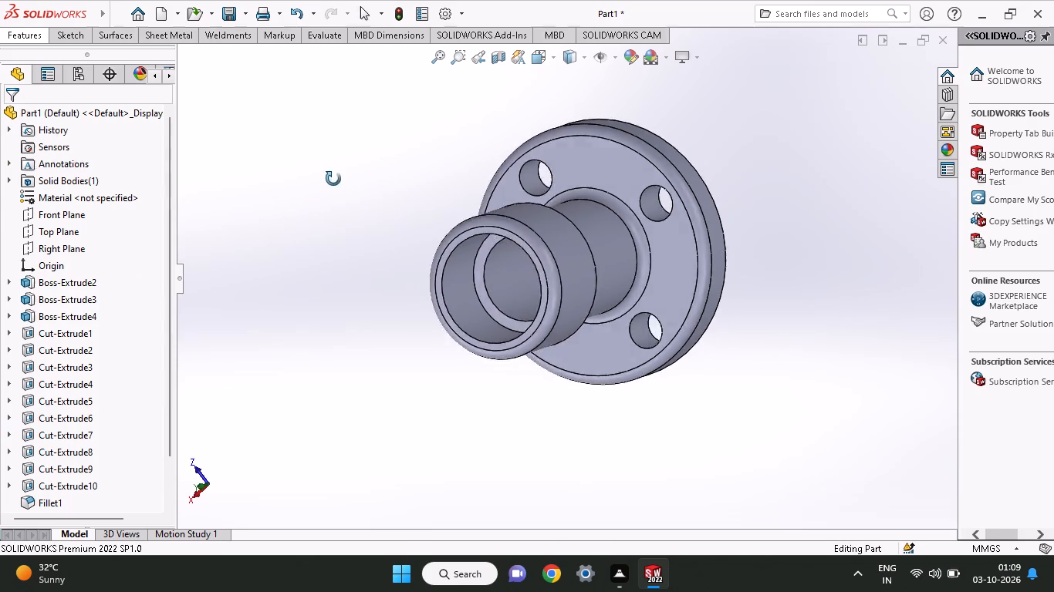
{"action": "middle_click_drag", "start_coordinate": [333, 179], "coordinate": [110, 338]}
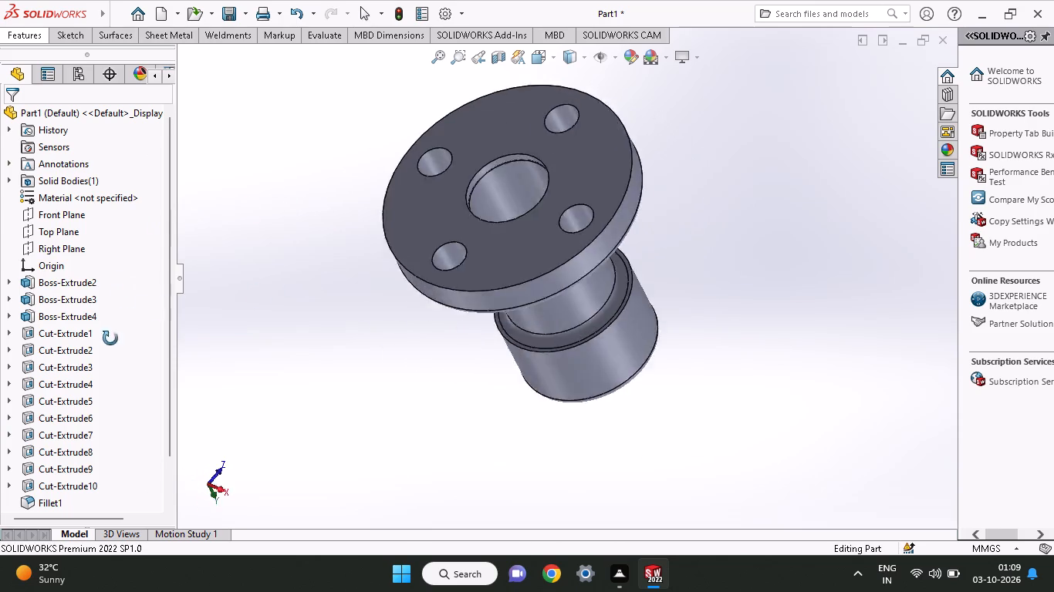
{"action": "middle_click_drag", "start_coordinate": [110, 338], "coordinate": [303, 308]}
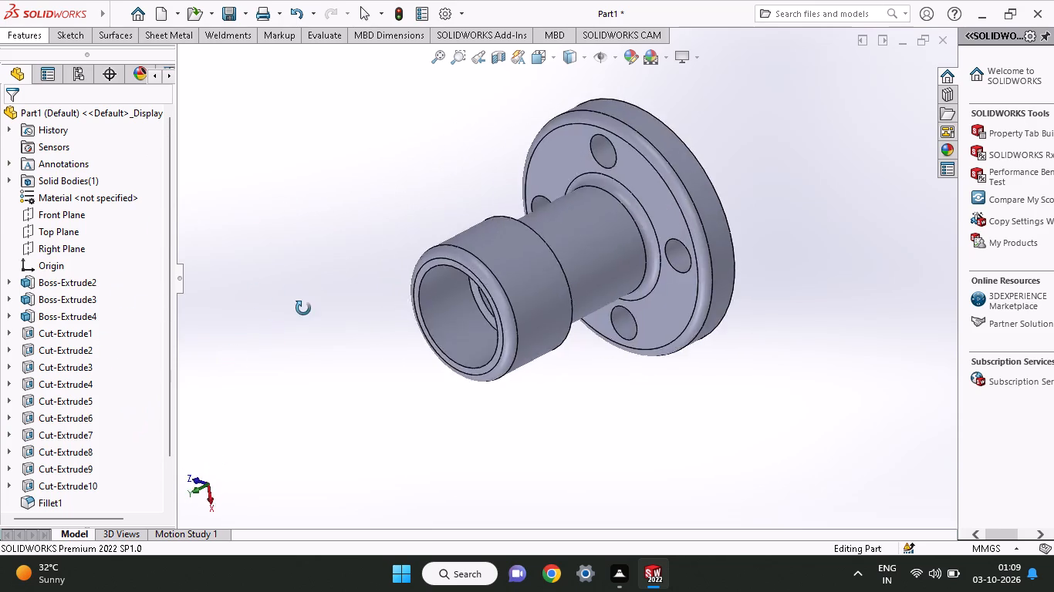
{"action": "middle_click_drag", "start_coordinate": [303, 308], "coordinate": [371, 260]}
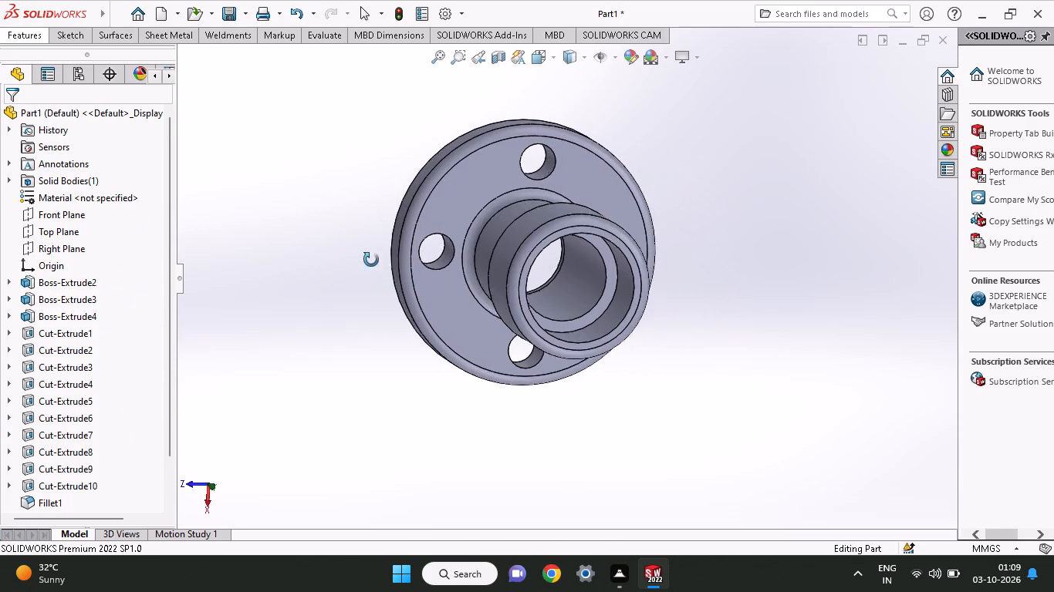
{"action": "middle_click_drag", "start_coordinate": [371, 260], "coordinate": [323, 232]}
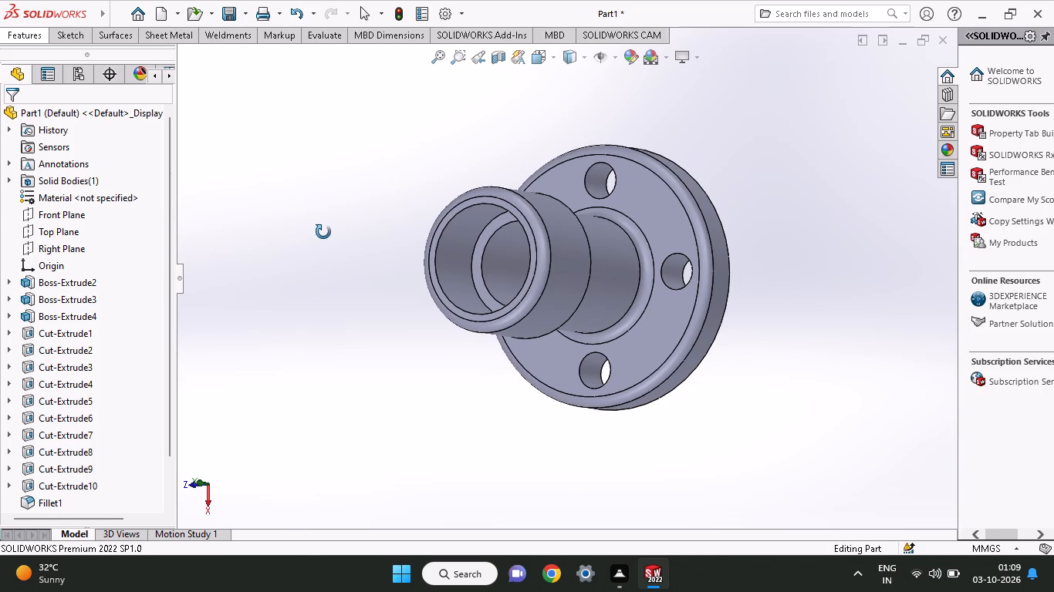
{"action": "middle_click_drag", "start_coordinate": [323, 232], "coordinate": [252, 306]}
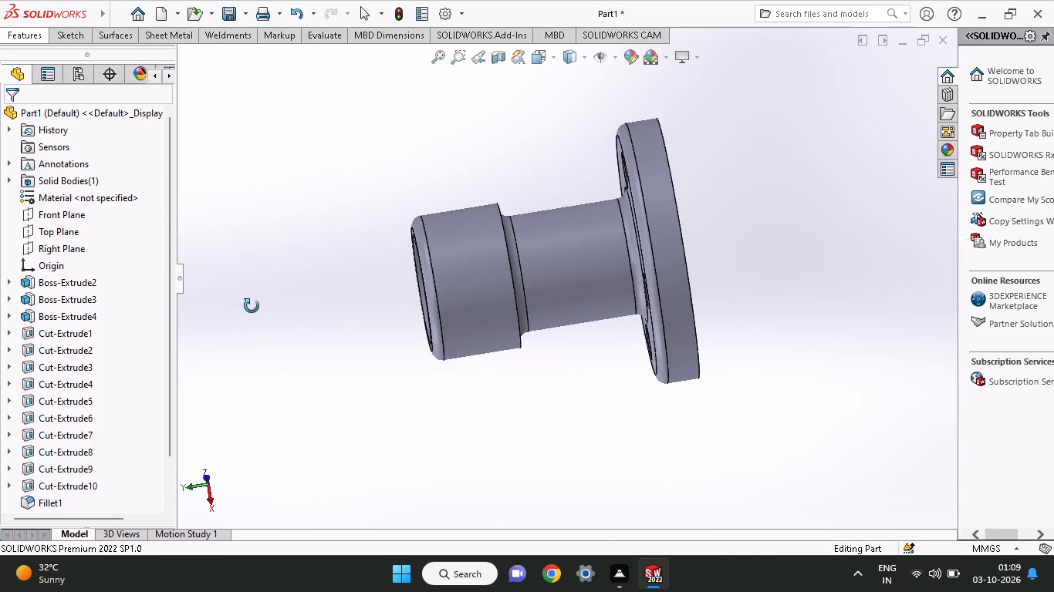
{"action": "middle_click_drag", "start_coordinate": [252, 306], "coordinate": [431, 209]}
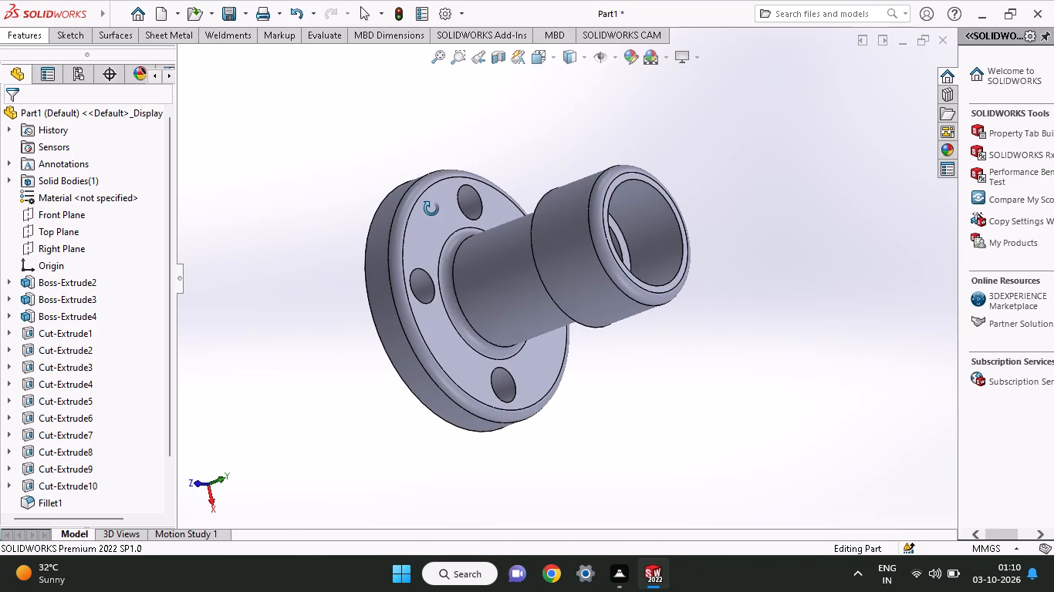
Examine the finished flanged part from the flange's back face, the open bore end and the sides.
{"action": "middle_click_drag", "start_coordinate": [431, 209], "coordinate": [436, 209]}
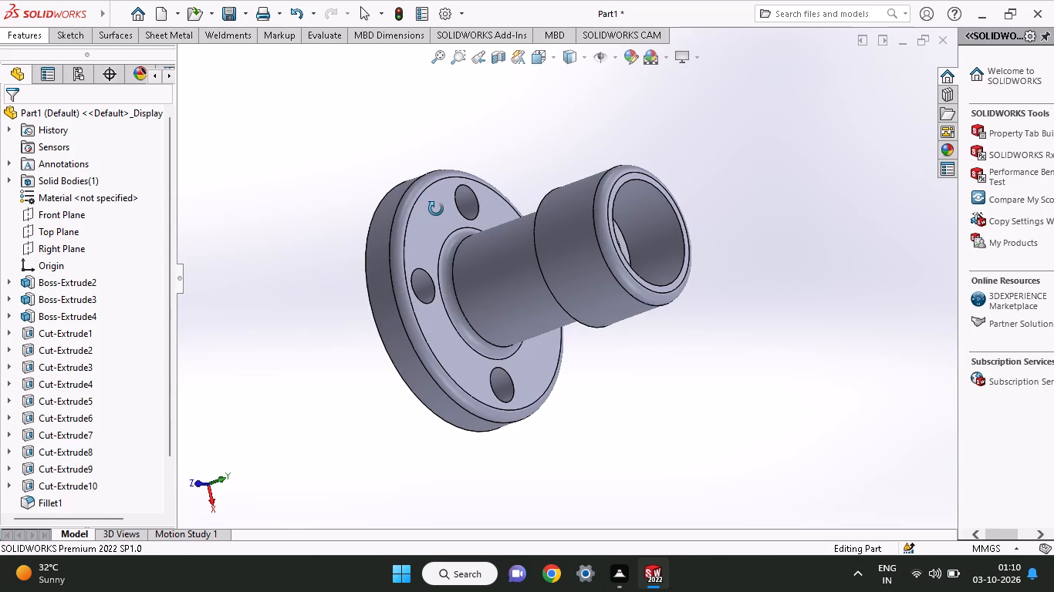
{"action": "middle_click_drag", "start_coordinate": [436, 209], "coordinate": [538, 203]}
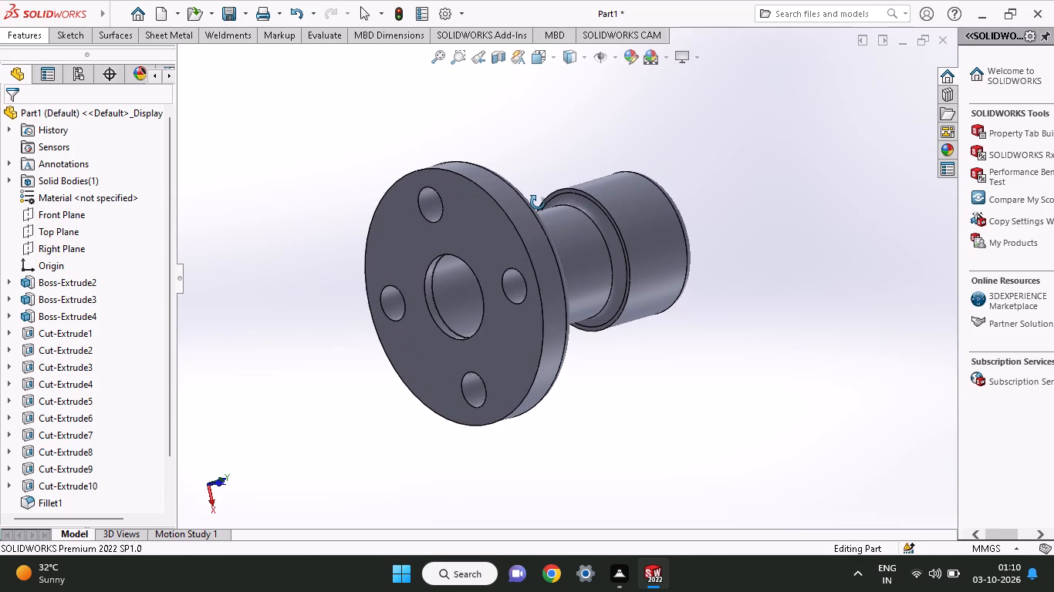
{"action": "middle_click_drag", "start_coordinate": [538, 203], "coordinate": [800, 249]}
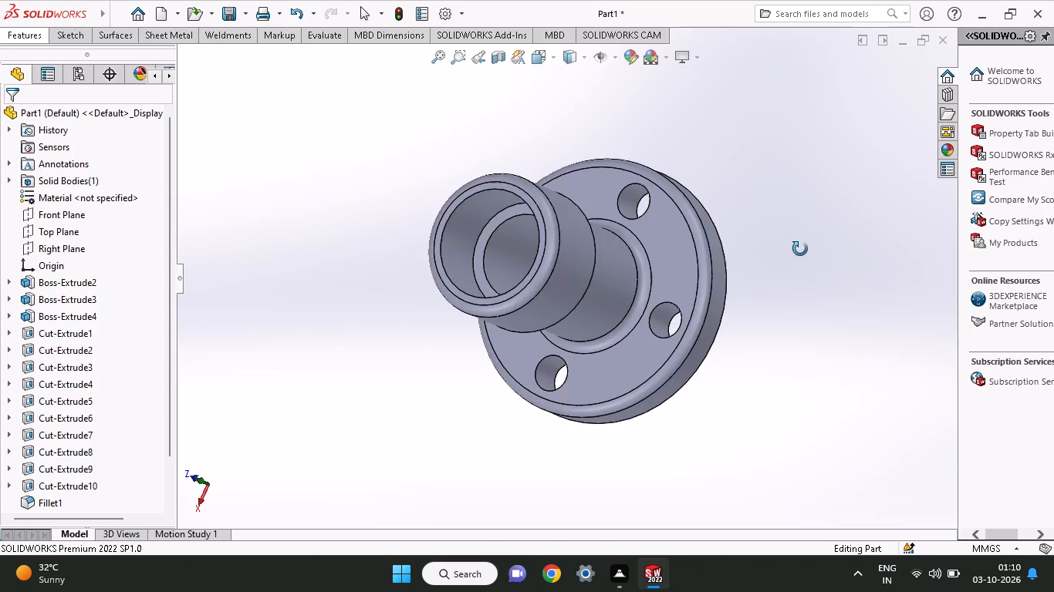
{"action": "middle_click_drag", "start_coordinate": [800, 249], "coordinate": [776, 391]}
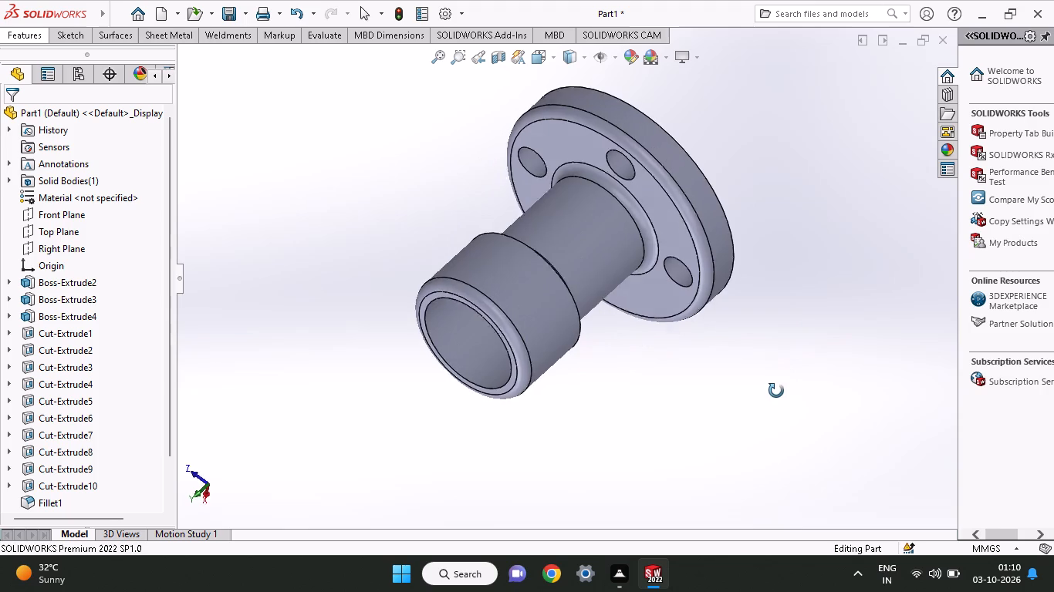
{"action": "middle_click_drag", "start_coordinate": [776, 391], "coordinate": [755, 282]}
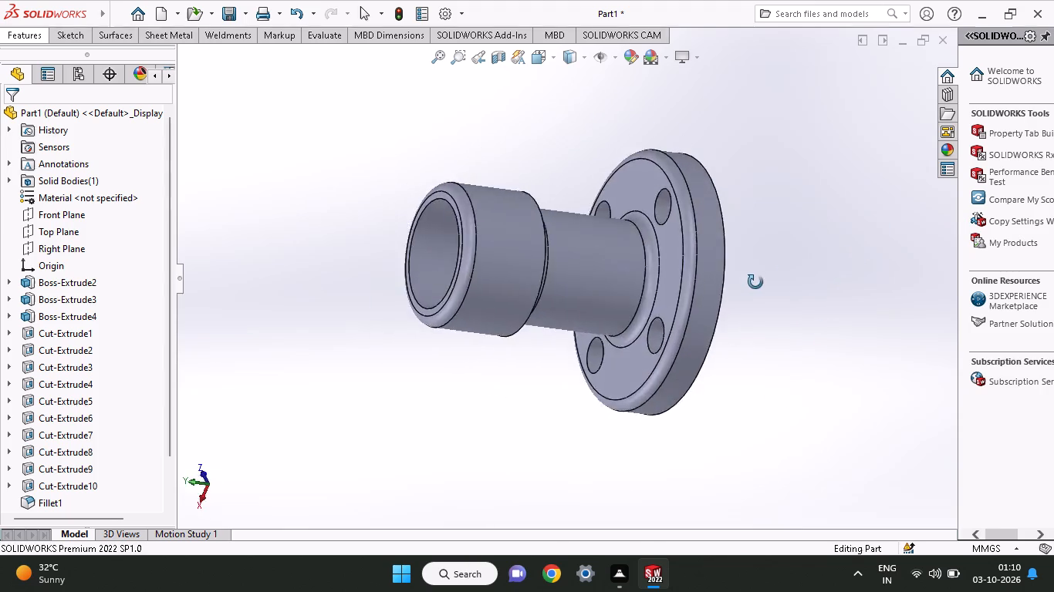
{"action": "middle_click_drag", "start_coordinate": [755, 282], "coordinate": [296, 365]}
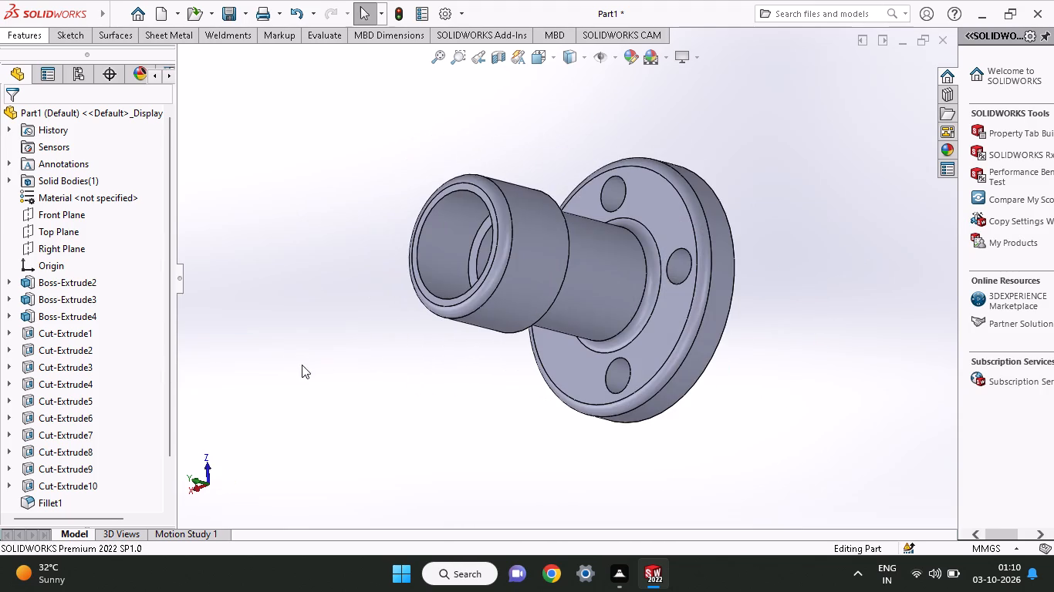
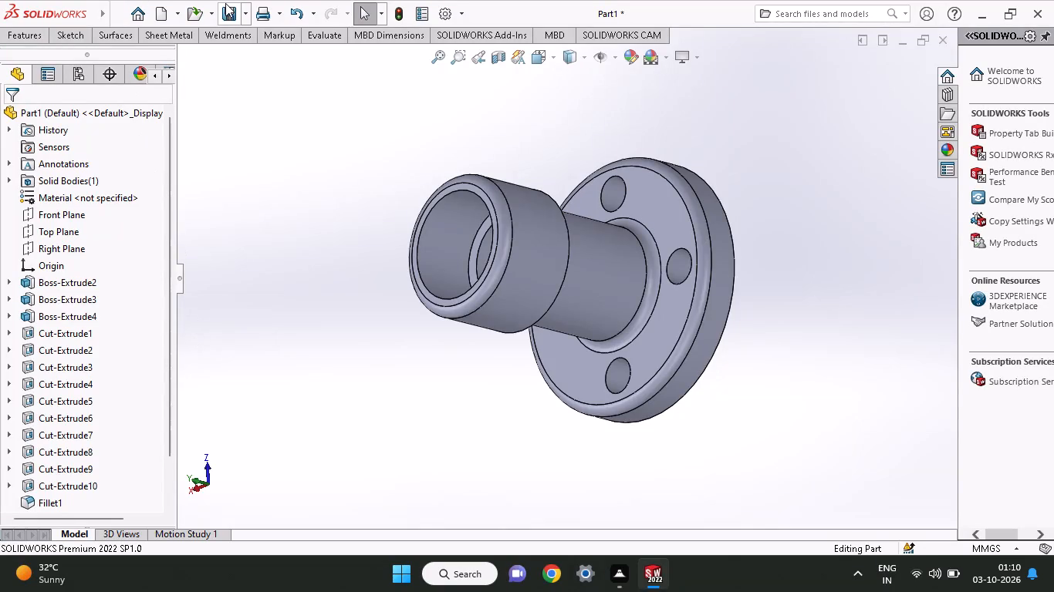
Start saving the part under a new name in the Documents folder and clear the default file name.
{"action": "left_click", "coordinate": [246, 22]}
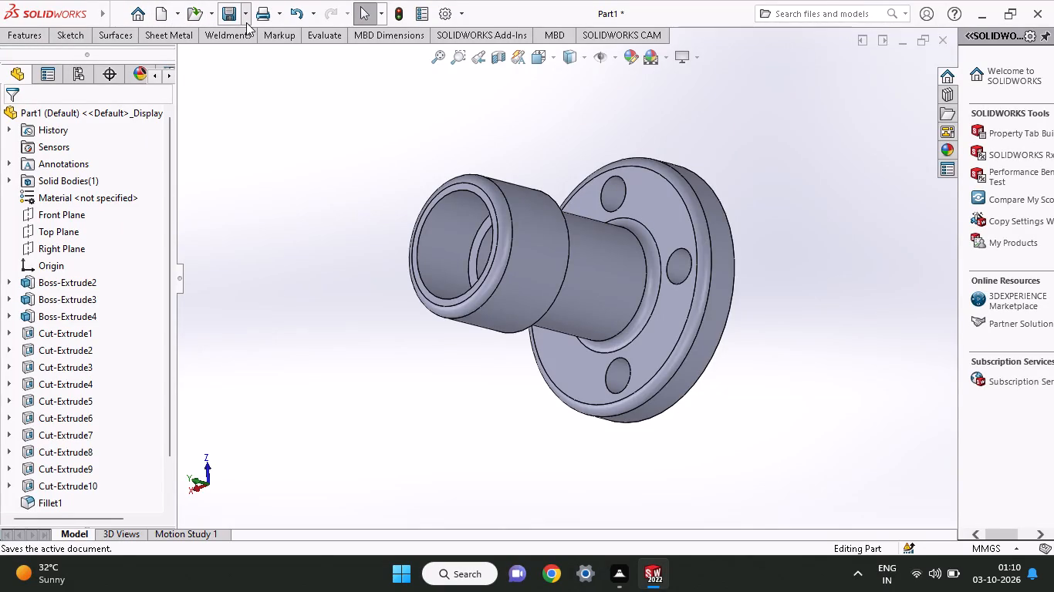
{"action": "left_click", "coordinate": [243, 52]}
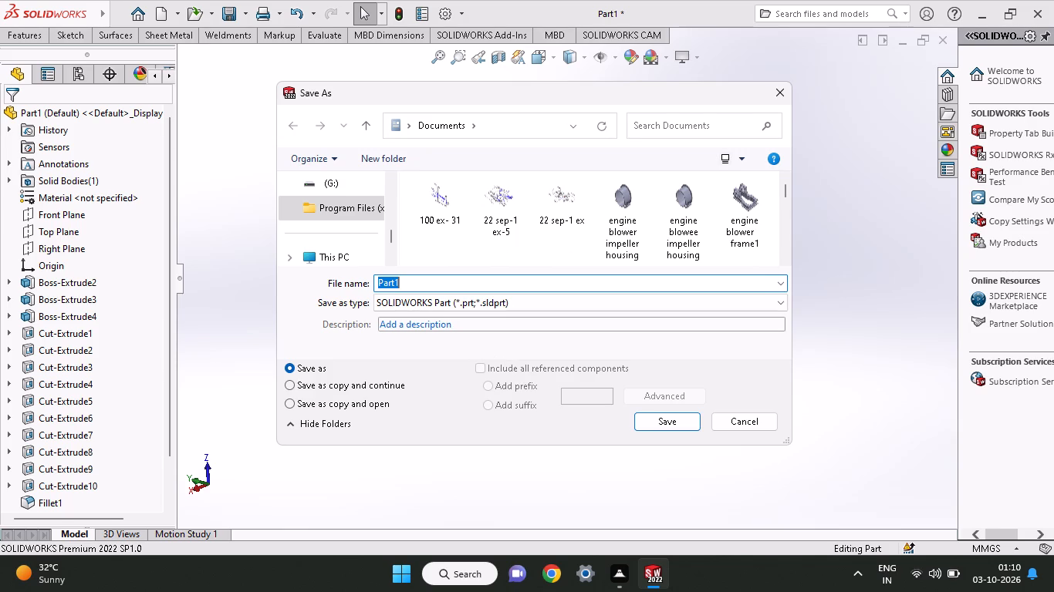
{"action": "key", "text": "BackSpace"}
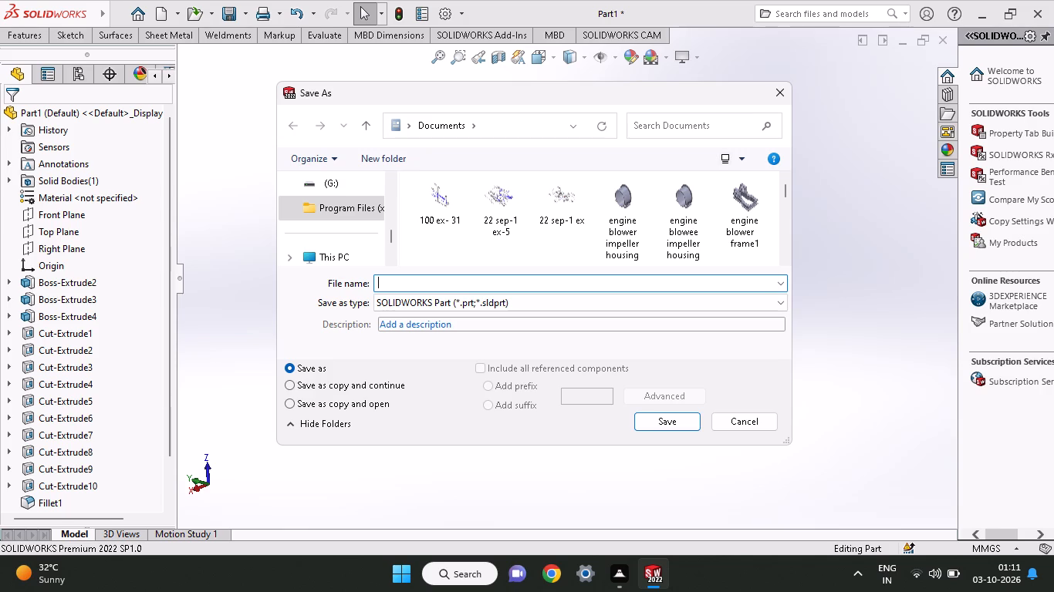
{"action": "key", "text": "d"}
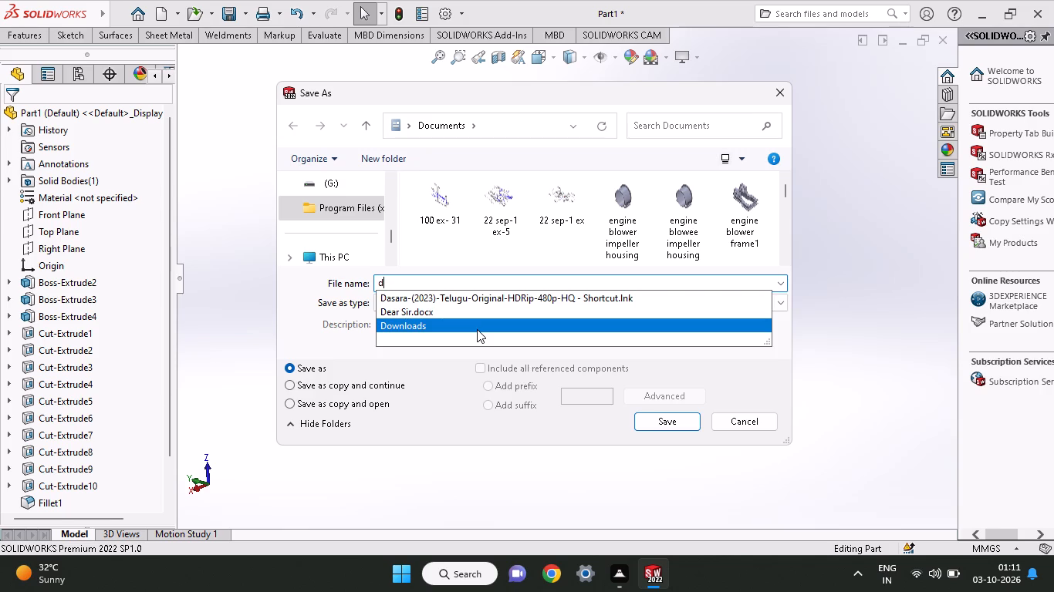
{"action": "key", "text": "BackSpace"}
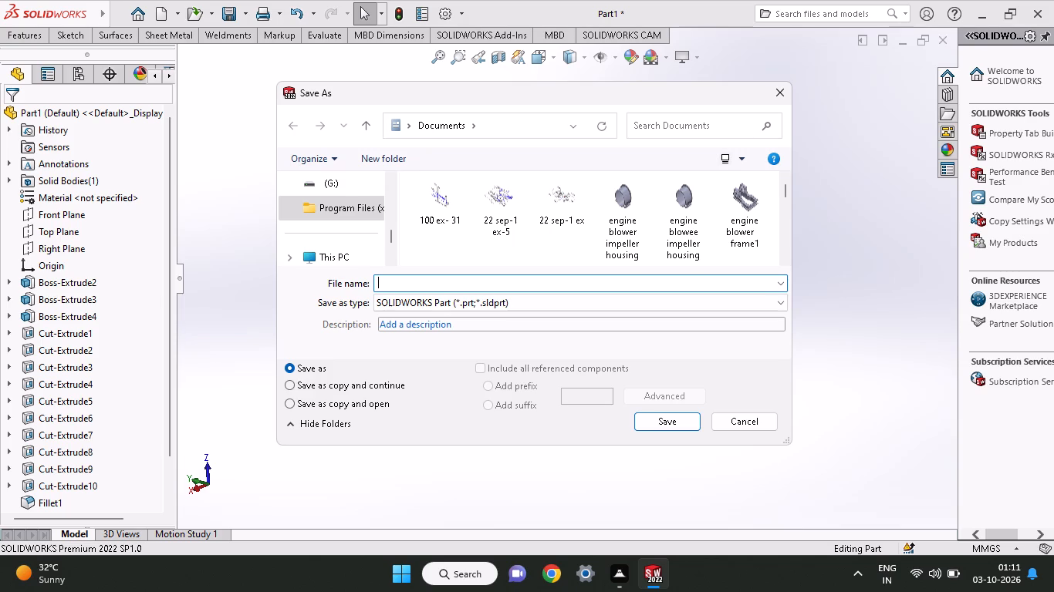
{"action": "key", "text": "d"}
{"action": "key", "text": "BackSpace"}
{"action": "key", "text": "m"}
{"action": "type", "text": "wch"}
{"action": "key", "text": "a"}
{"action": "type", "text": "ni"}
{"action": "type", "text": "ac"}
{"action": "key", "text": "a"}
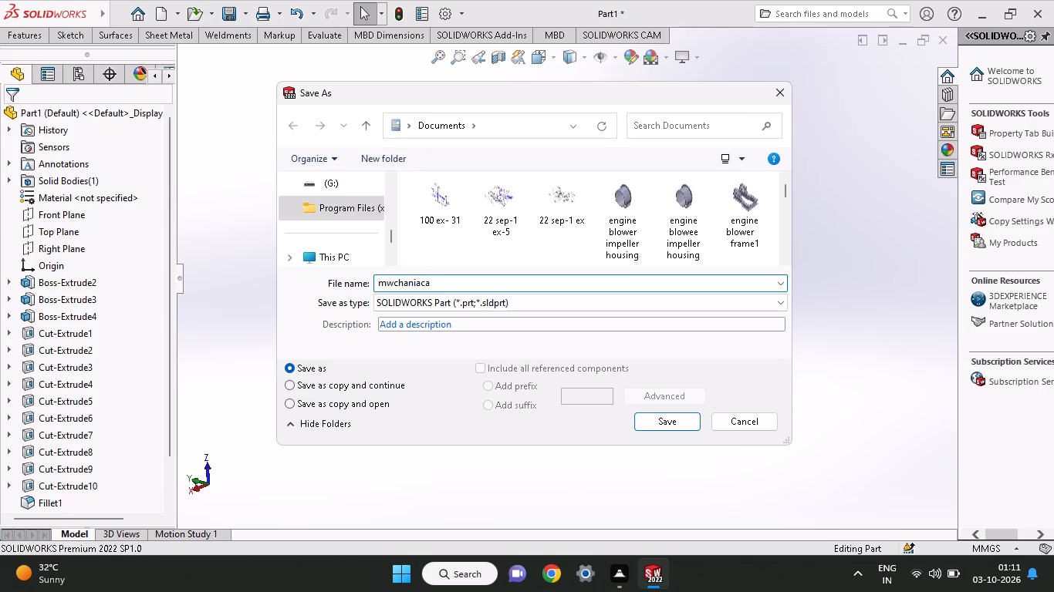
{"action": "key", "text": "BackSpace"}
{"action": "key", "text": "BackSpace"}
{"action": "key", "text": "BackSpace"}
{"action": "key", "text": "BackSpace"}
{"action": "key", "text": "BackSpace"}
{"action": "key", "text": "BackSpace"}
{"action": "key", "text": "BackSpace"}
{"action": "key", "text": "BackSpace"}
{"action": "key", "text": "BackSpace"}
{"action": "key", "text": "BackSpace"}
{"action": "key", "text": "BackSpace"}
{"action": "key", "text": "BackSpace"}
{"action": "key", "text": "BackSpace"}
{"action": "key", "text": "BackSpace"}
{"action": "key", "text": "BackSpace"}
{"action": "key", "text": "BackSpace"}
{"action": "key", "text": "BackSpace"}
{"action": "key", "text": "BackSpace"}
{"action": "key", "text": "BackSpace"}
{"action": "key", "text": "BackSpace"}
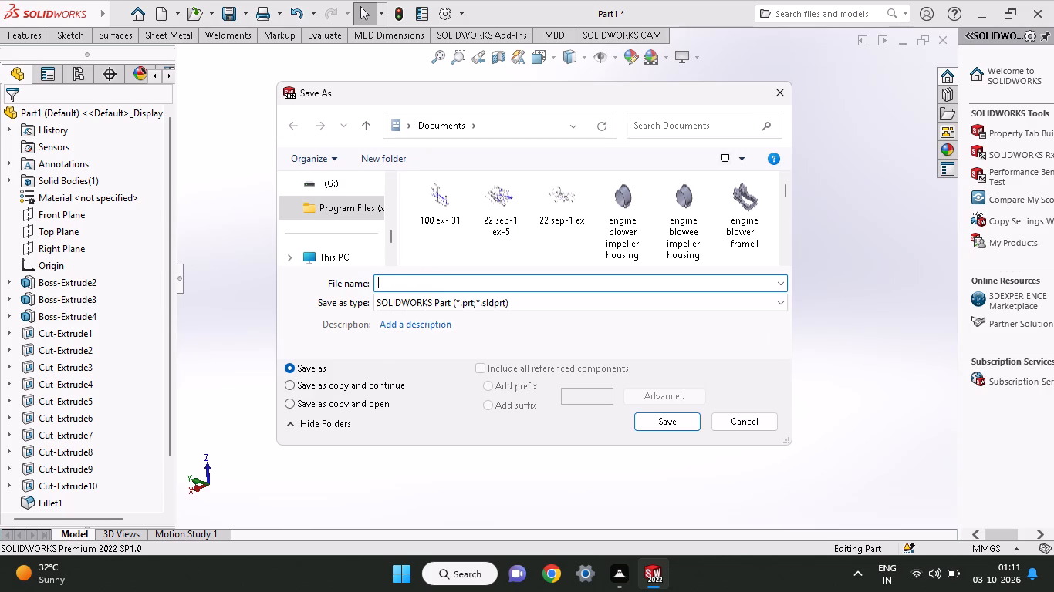
Save the part in the Documents folder as 100 ex- 55, basing the name on the existing 100 ex- 54 file.
{"action": "type", "text": "100"}
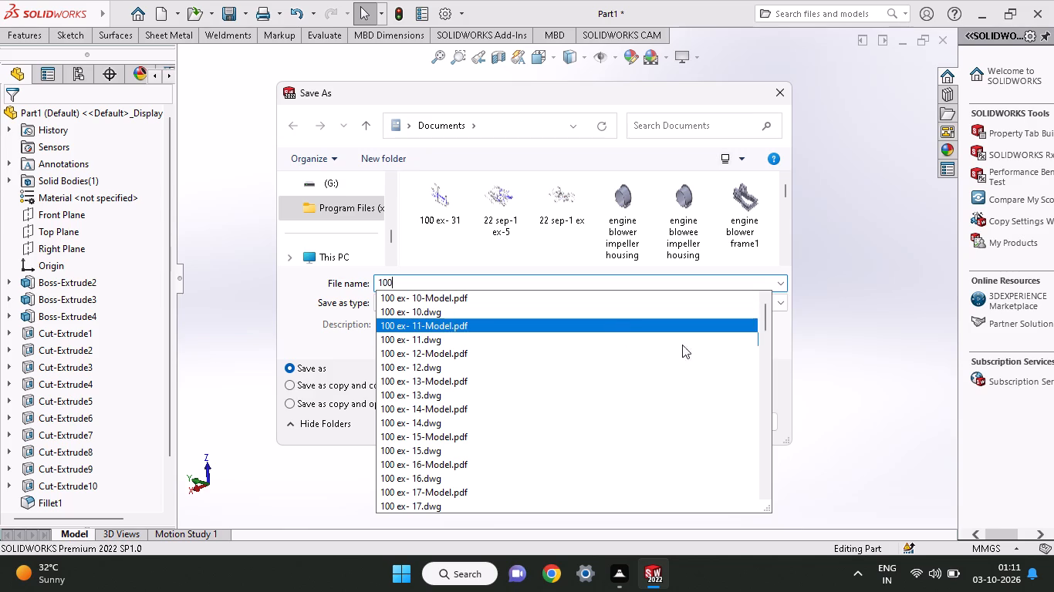
{"action": "left_click_drag", "start_coordinate": [765, 309], "coordinate": [733, 524]}
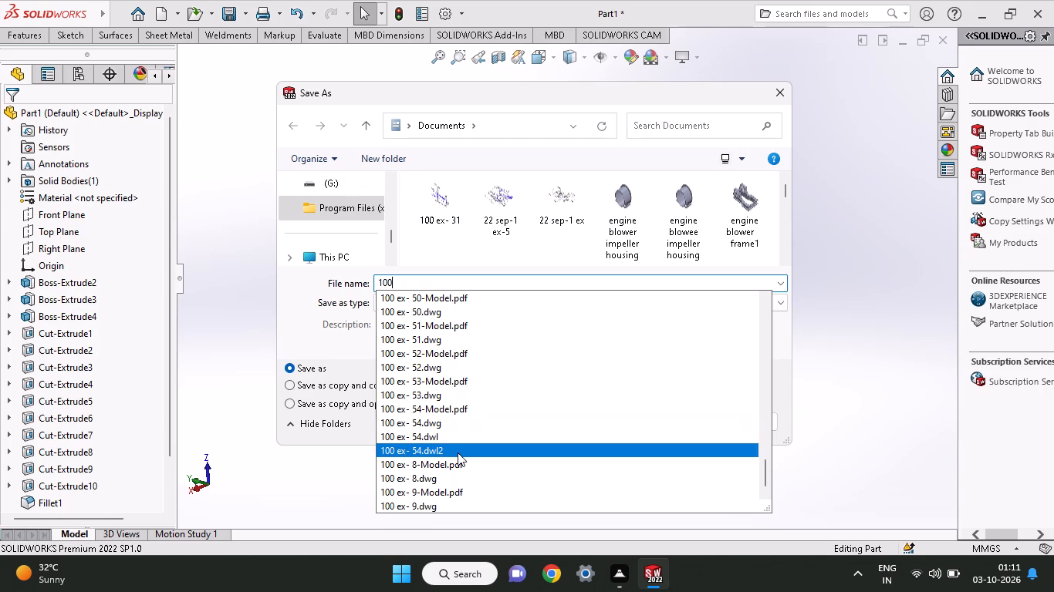
{"action": "left_click", "coordinate": [458, 452]}
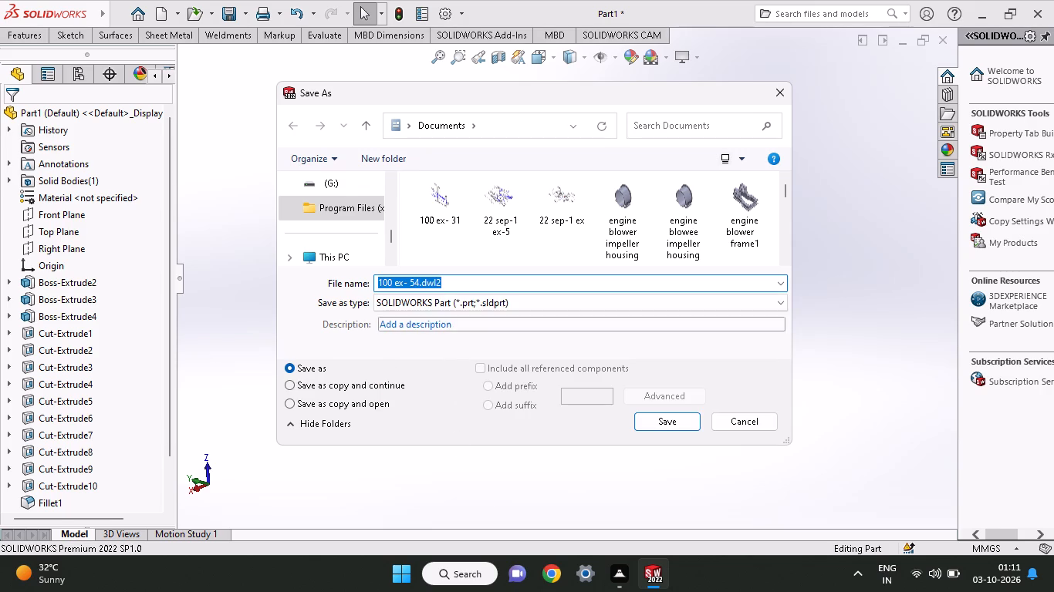
{"action": "left_click", "coordinate": [463, 277]}
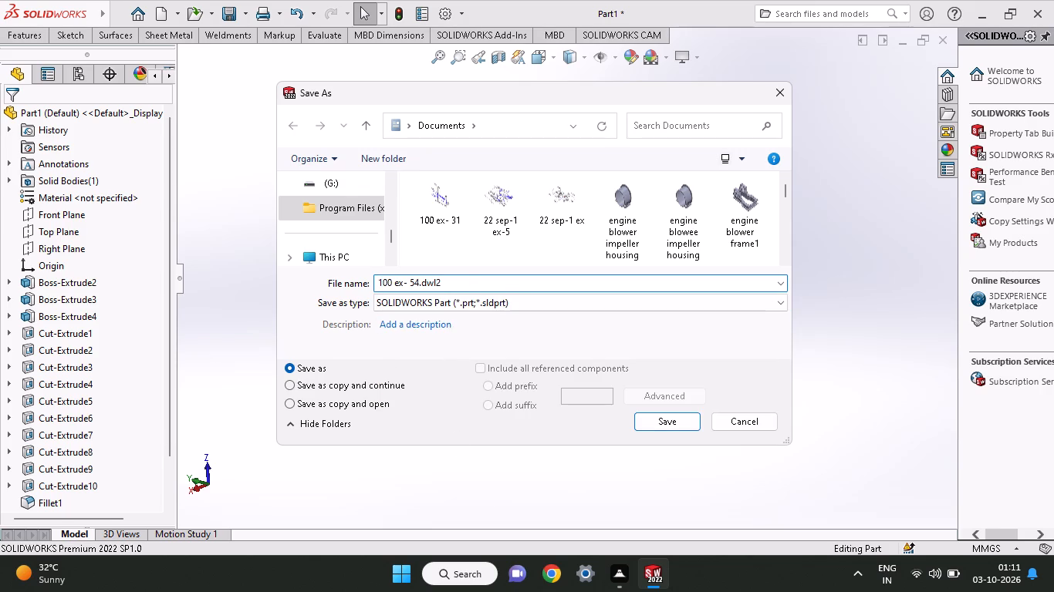
{"action": "key", "text": "BackSpace"}
{"action": "key", "text": "BackSpace"}
{"action": "key", "text": "BackSpace"}
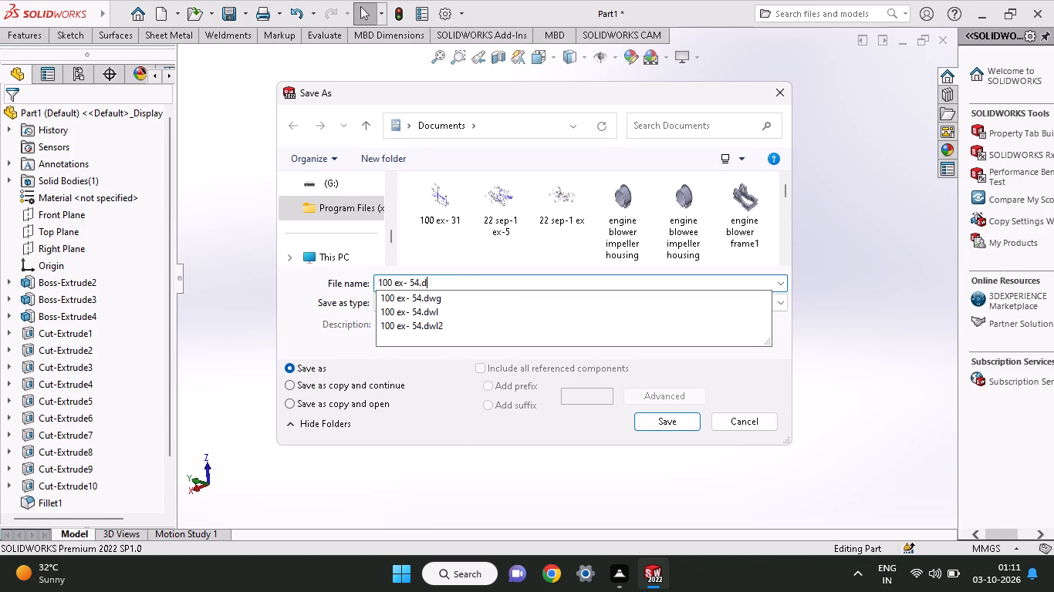
{"action": "key", "text": "BackSpace"}
{"action": "key", "text": "BackSpace"}
{"action": "key", "text": "BackSpace"}
{"action": "key", "text": "5"}
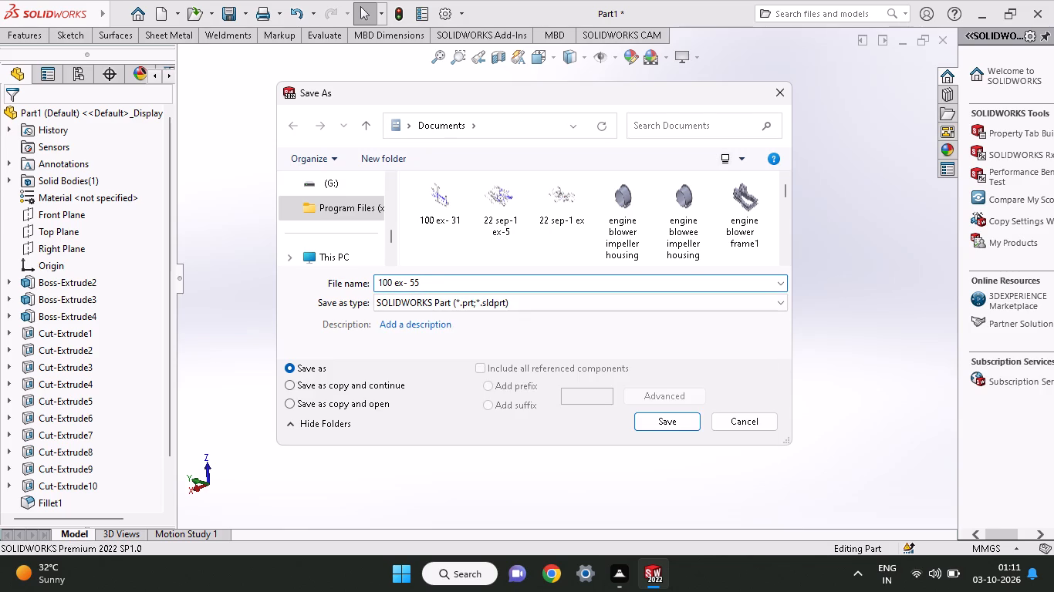
{"action": "left_click", "coordinate": [669, 426]}
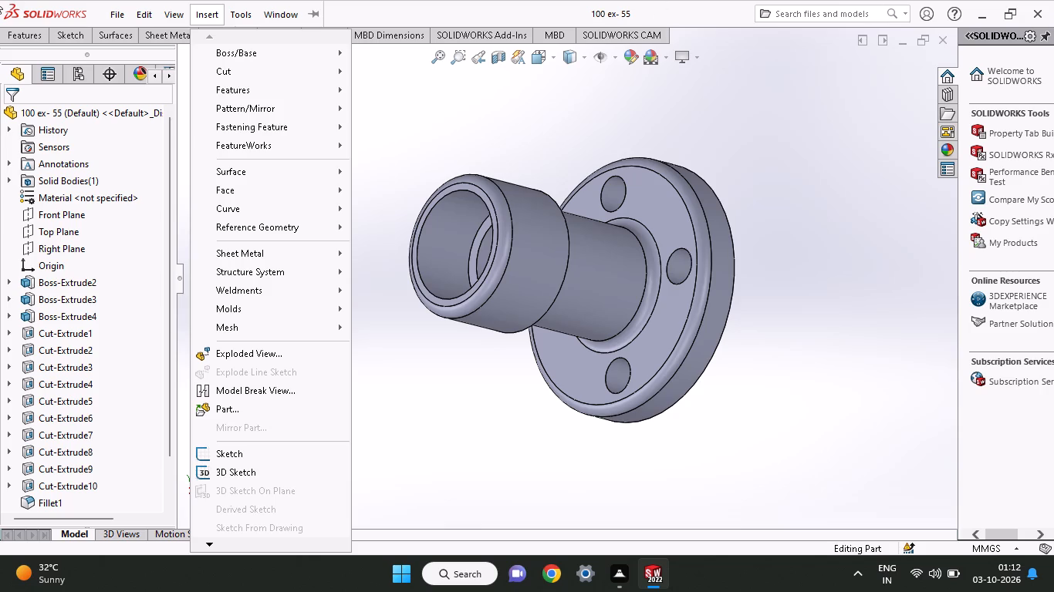
Make a drawing from the part on a standard A (ANSI) Landscape sheet with the sheet format displayed.
{"action": "left_click", "coordinate": [117, 15]}
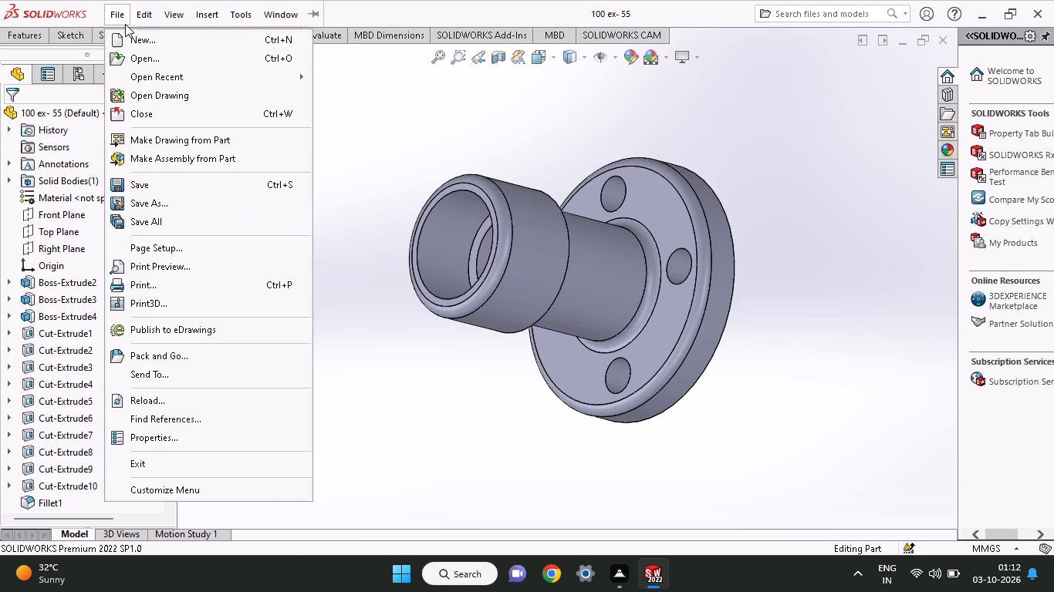
{"action": "left_click", "coordinate": [187, 146]}
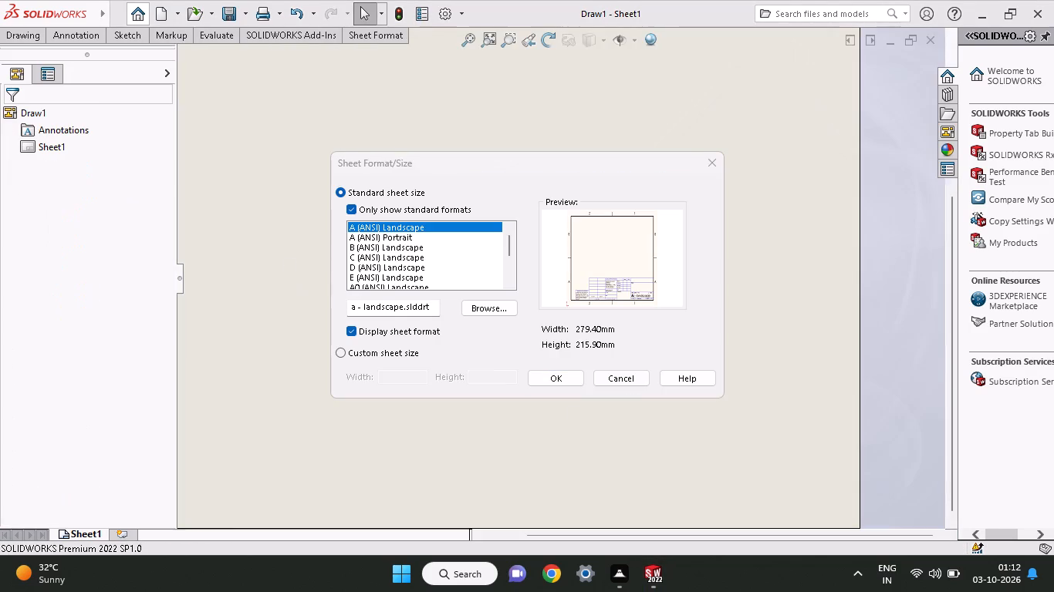
{"action": "left_click", "coordinate": [556, 377]}
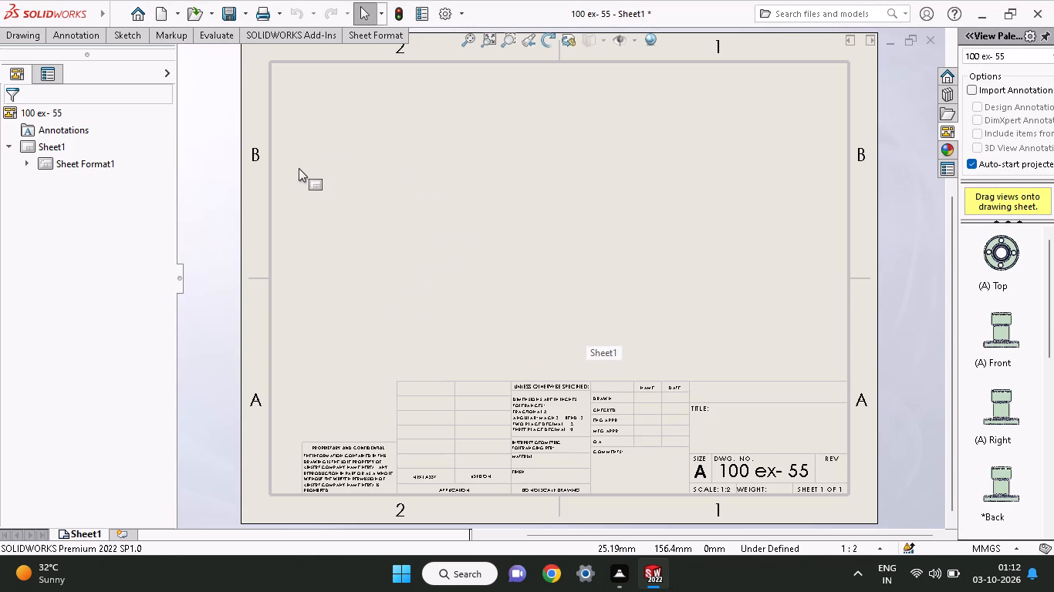
Place the part's Current view on the drawing sheet, left of centre above the title block.
{"action": "left_click", "coordinate": [353, 147]}
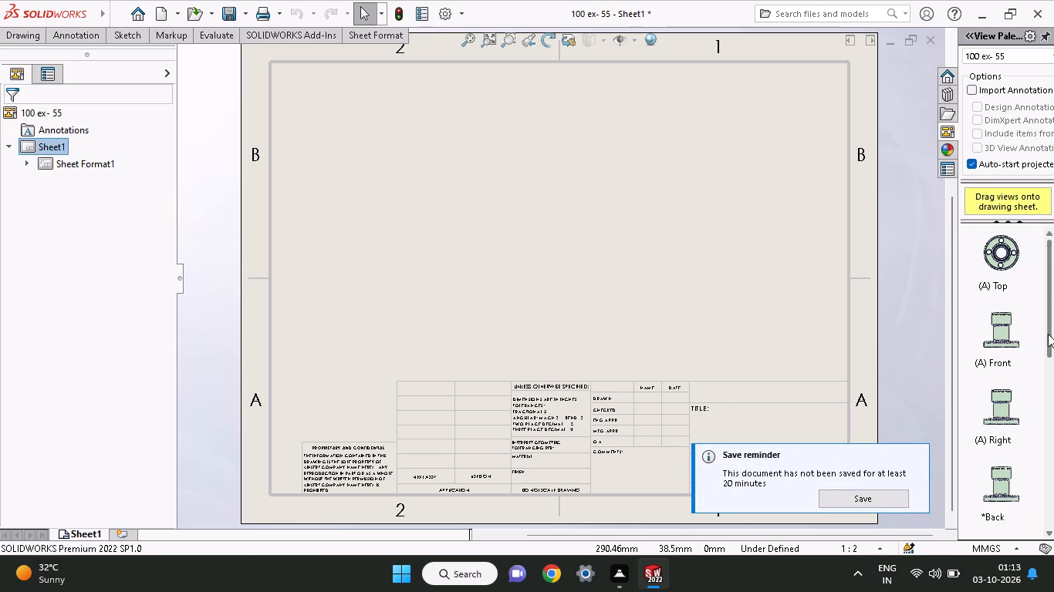
{"action": "left_click_drag", "start_coordinate": [1048, 333], "coordinate": [1053, 589]}
{"action": "left_click_drag", "start_coordinate": [1053, 589], "coordinate": [1053, 466]}
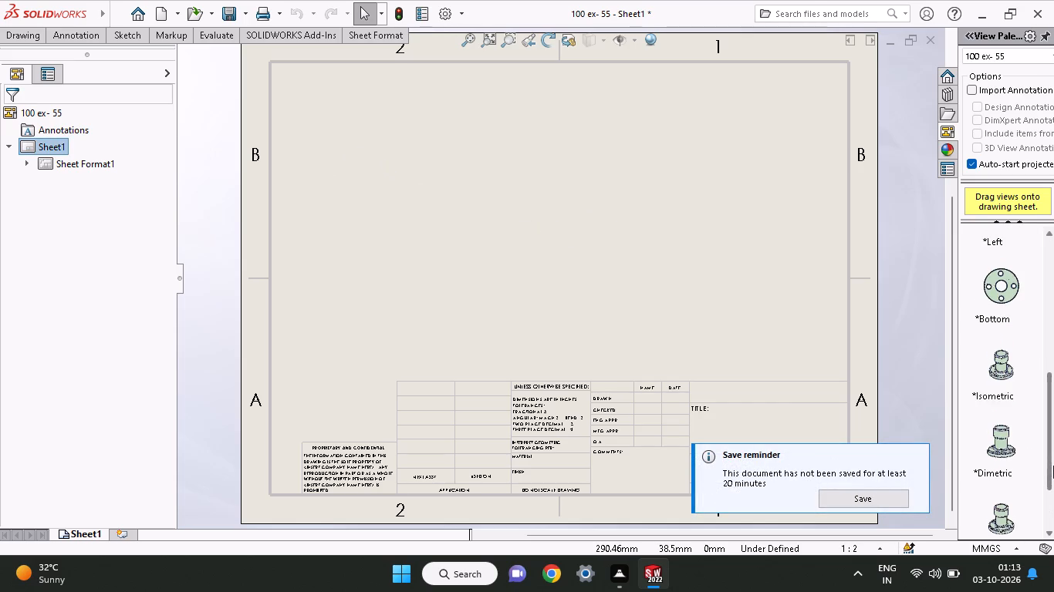
{"action": "left_click_drag", "start_coordinate": [1053, 466], "coordinate": [1053, 556]}
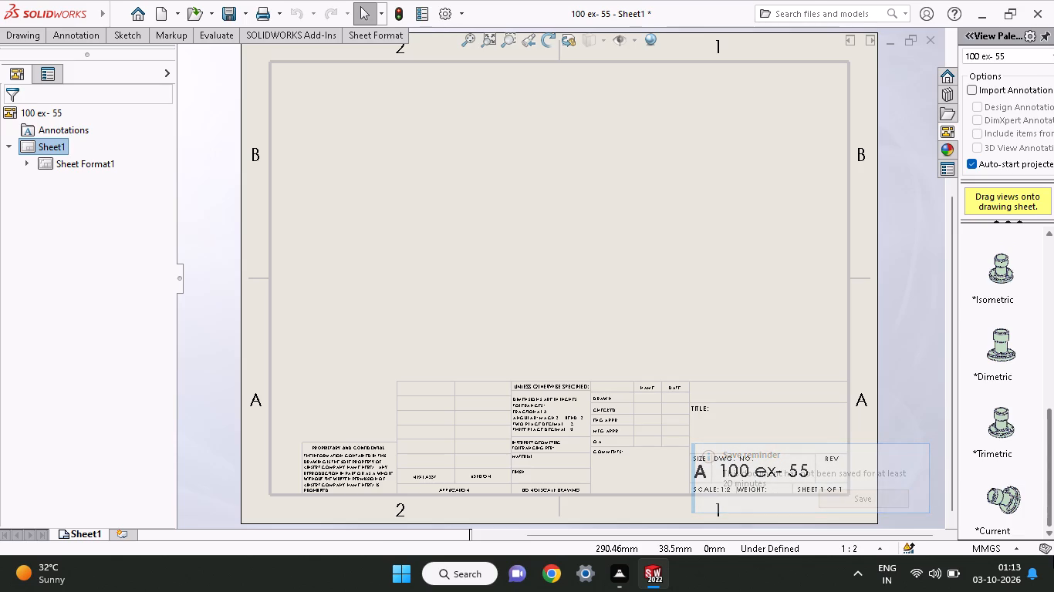
{"action": "left_click_drag", "start_coordinate": [1053, 556], "coordinate": [1053, 294]}
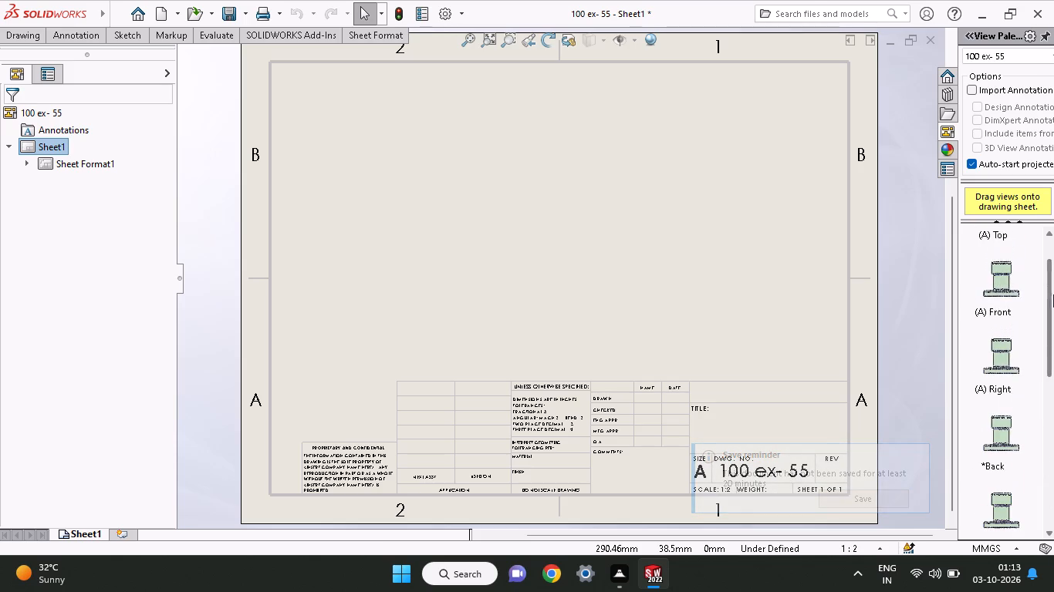
{"action": "left_click_drag", "start_coordinate": [1053, 294], "coordinate": [1020, 527]}
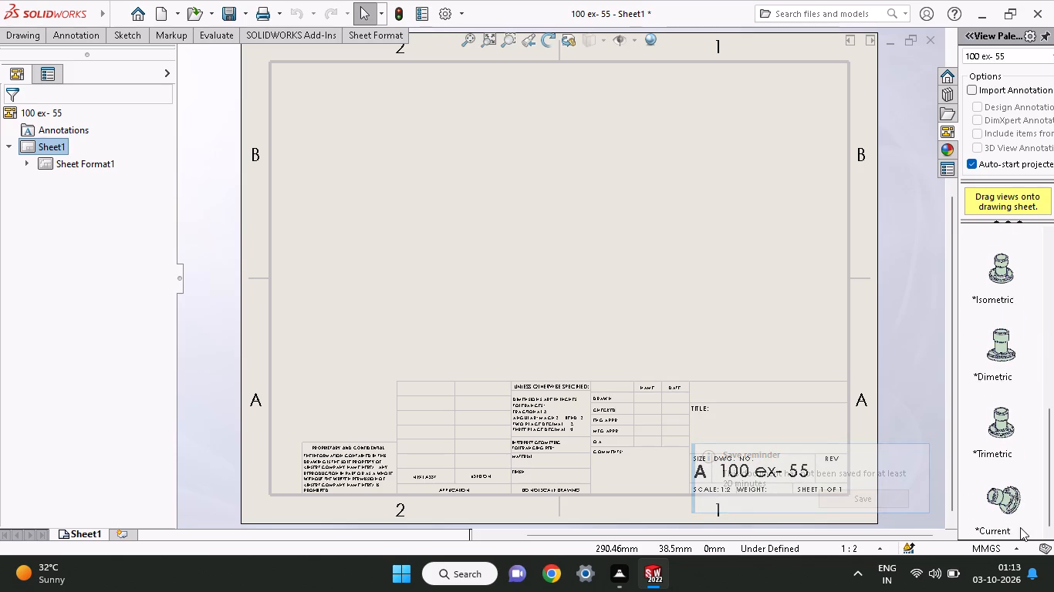
{"action": "left_click", "coordinate": [992, 498]}
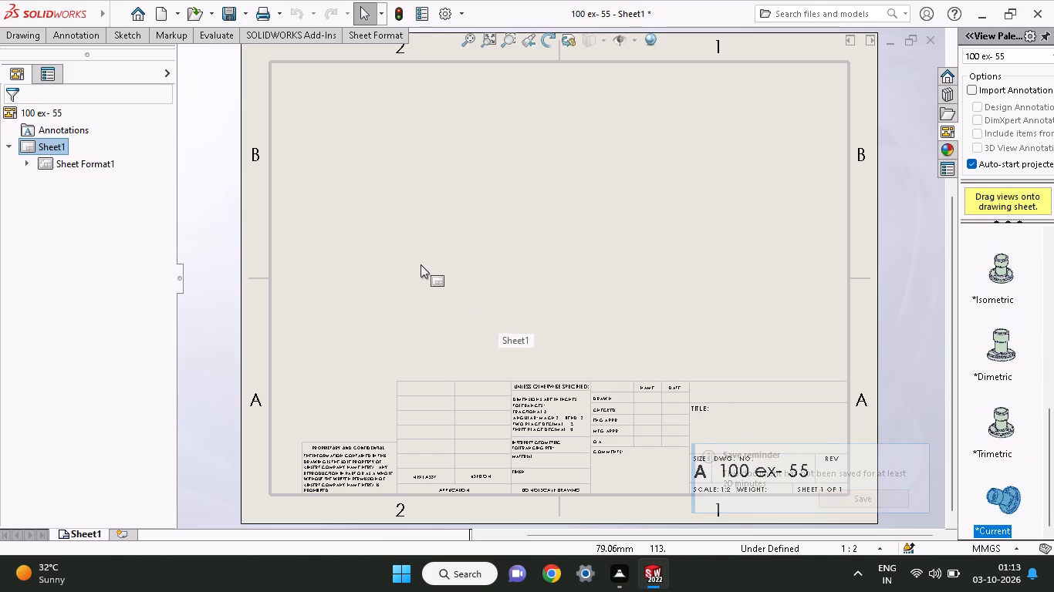
{"action": "left_click_drag", "start_coordinate": [994, 497], "coordinate": [766, 409]}
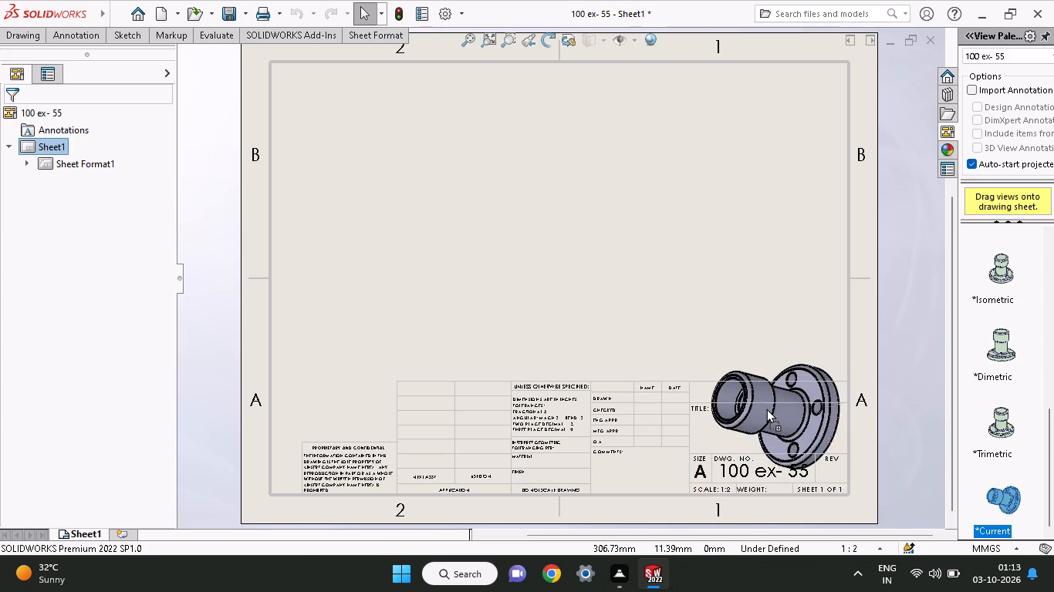
{"action": "left_click_drag", "start_coordinate": [766, 409], "coordinate": [431, 264]}
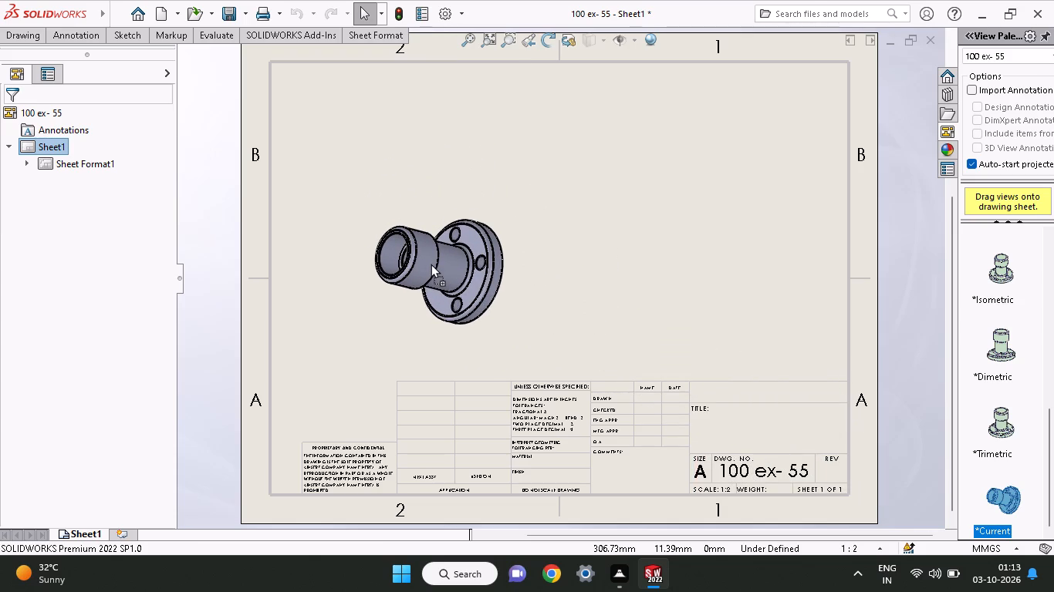
{"action": "left_click_drag", "start_coordinate": [431, 264], "coordinate": [423, 252]}
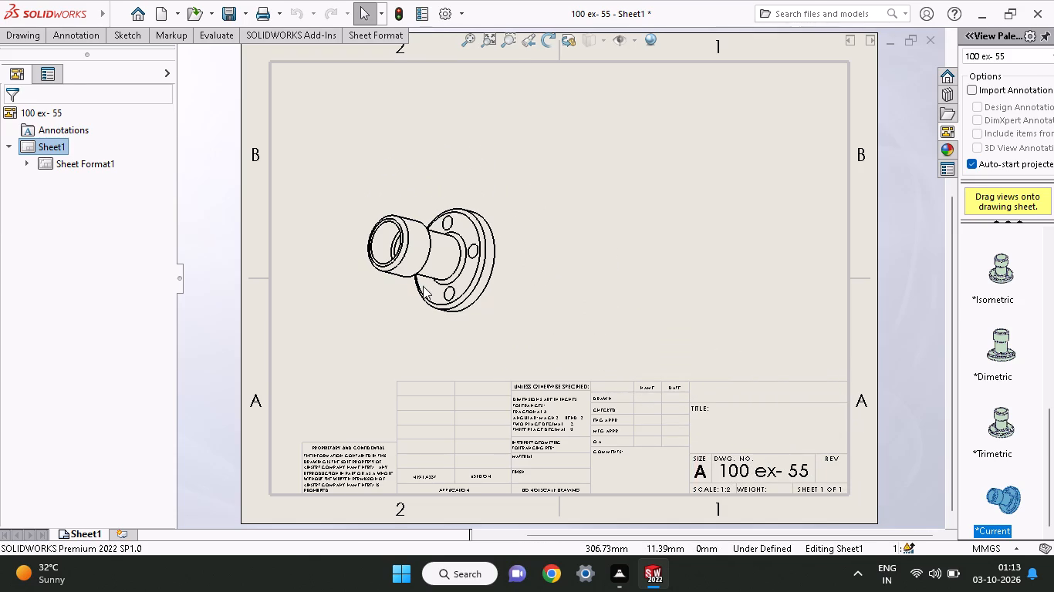
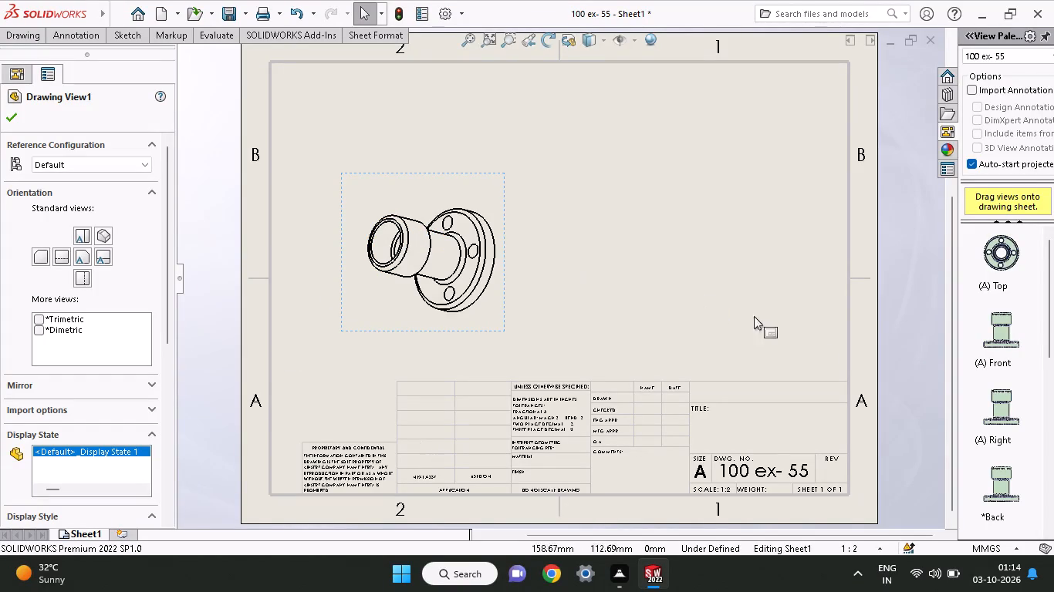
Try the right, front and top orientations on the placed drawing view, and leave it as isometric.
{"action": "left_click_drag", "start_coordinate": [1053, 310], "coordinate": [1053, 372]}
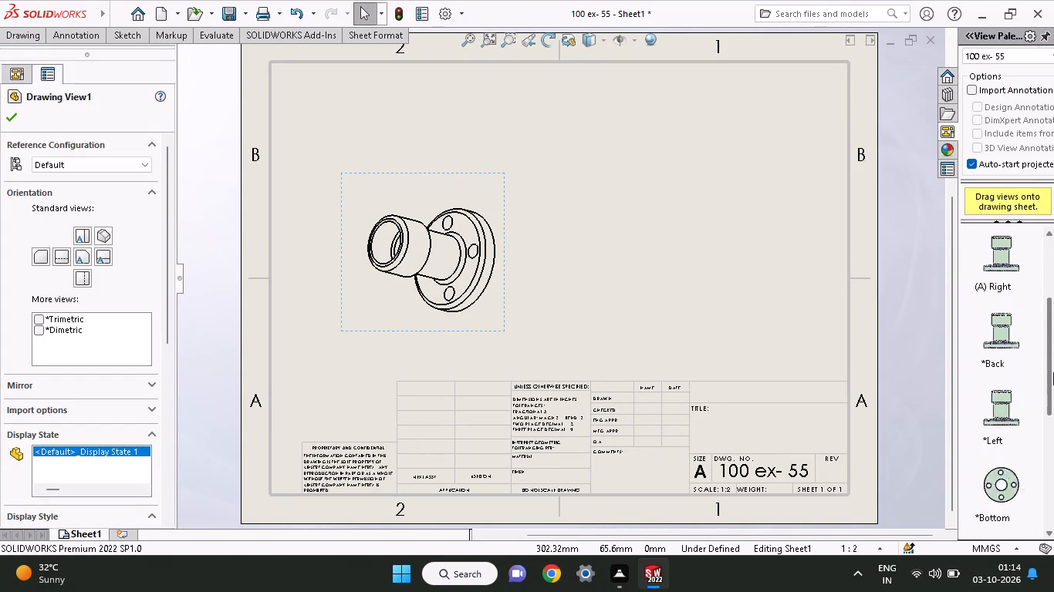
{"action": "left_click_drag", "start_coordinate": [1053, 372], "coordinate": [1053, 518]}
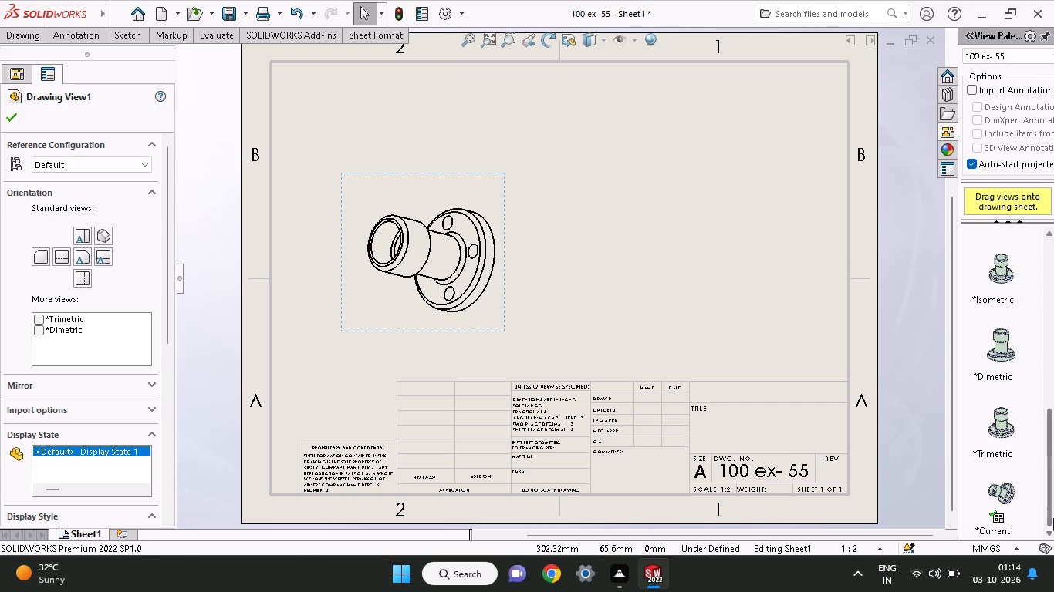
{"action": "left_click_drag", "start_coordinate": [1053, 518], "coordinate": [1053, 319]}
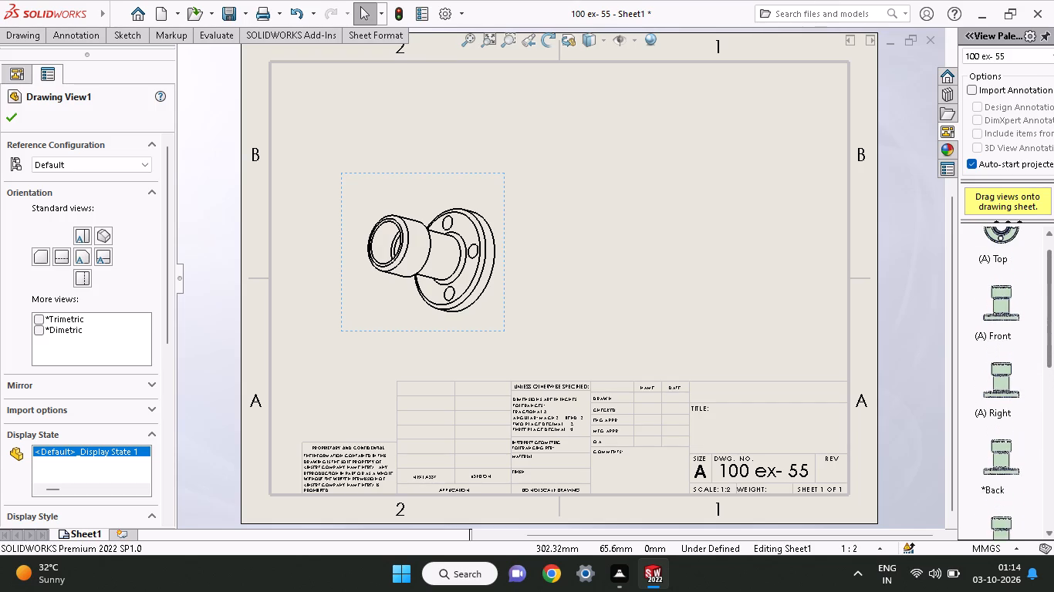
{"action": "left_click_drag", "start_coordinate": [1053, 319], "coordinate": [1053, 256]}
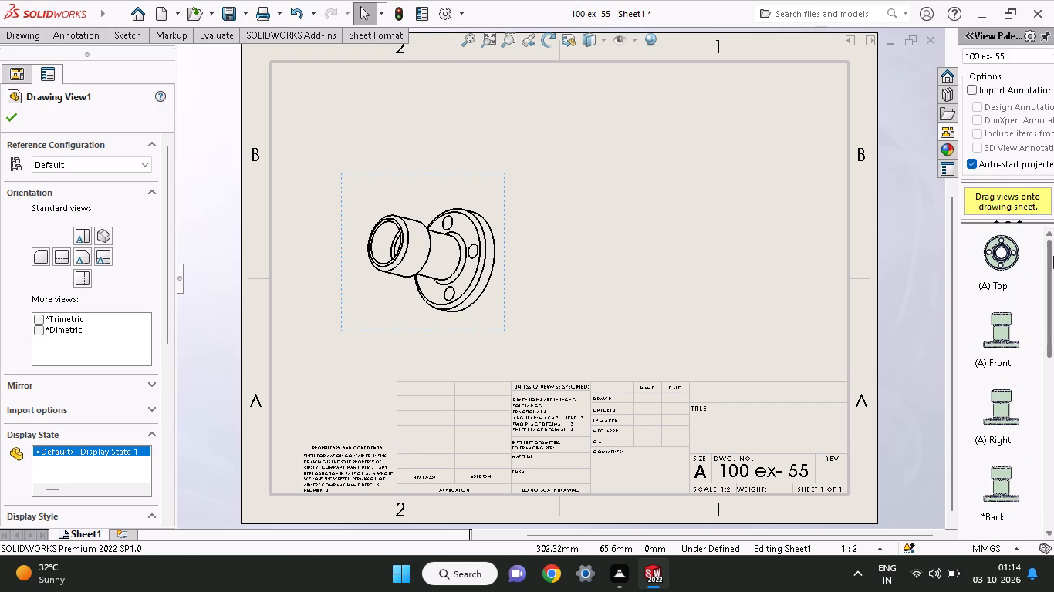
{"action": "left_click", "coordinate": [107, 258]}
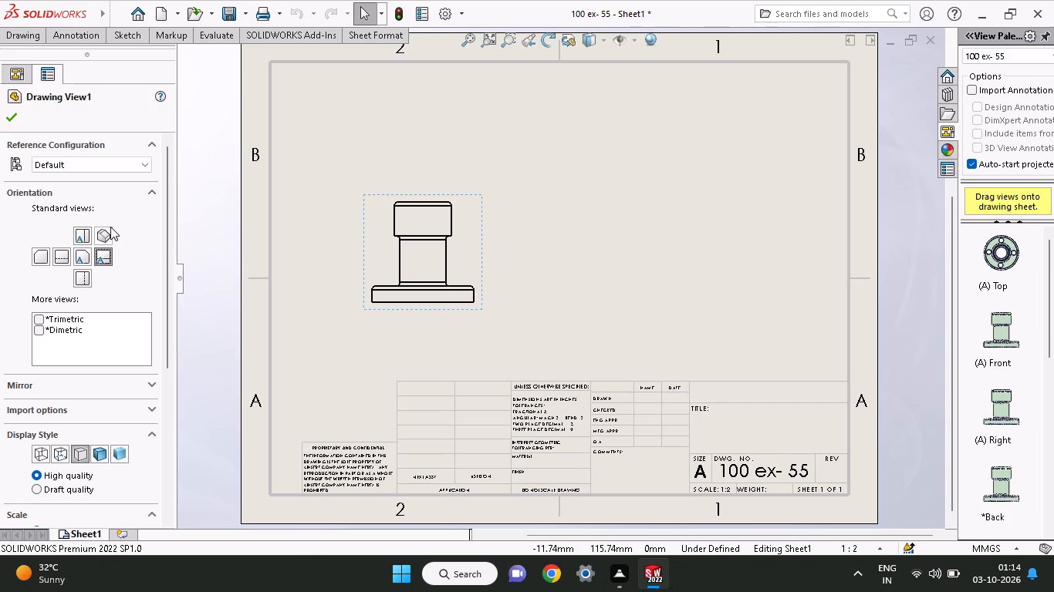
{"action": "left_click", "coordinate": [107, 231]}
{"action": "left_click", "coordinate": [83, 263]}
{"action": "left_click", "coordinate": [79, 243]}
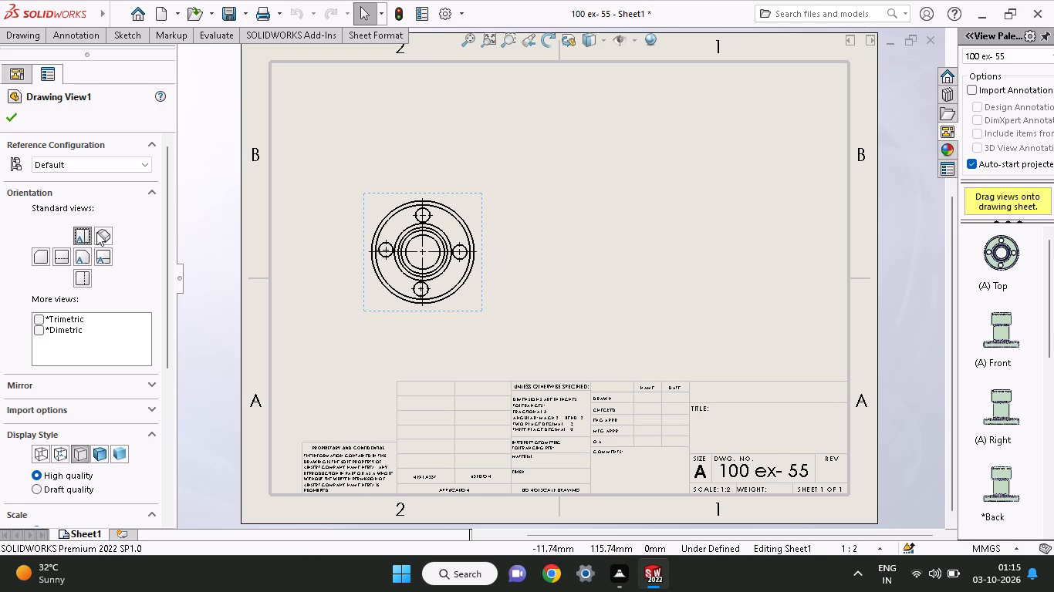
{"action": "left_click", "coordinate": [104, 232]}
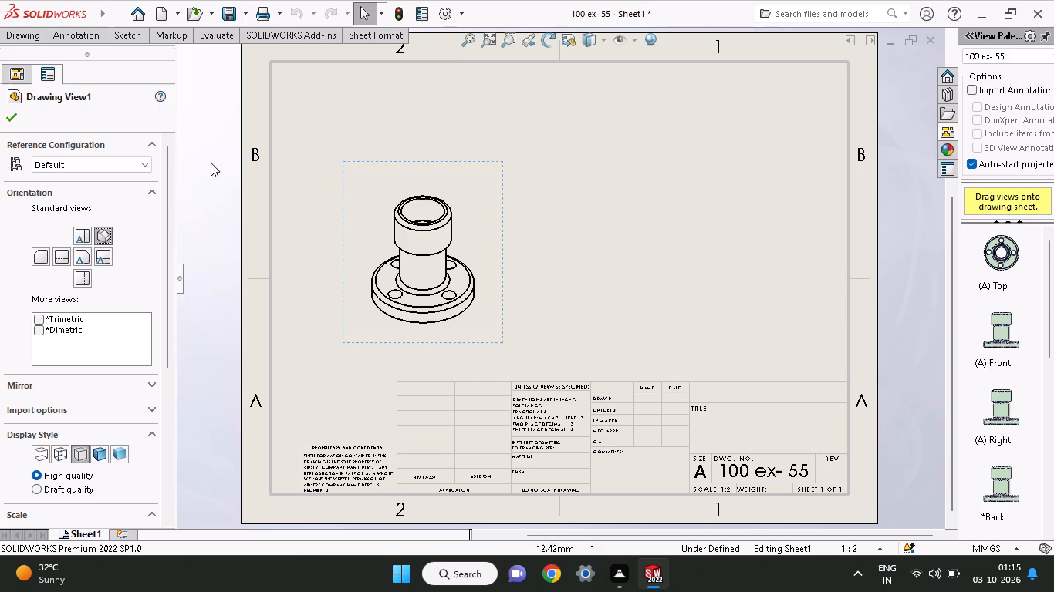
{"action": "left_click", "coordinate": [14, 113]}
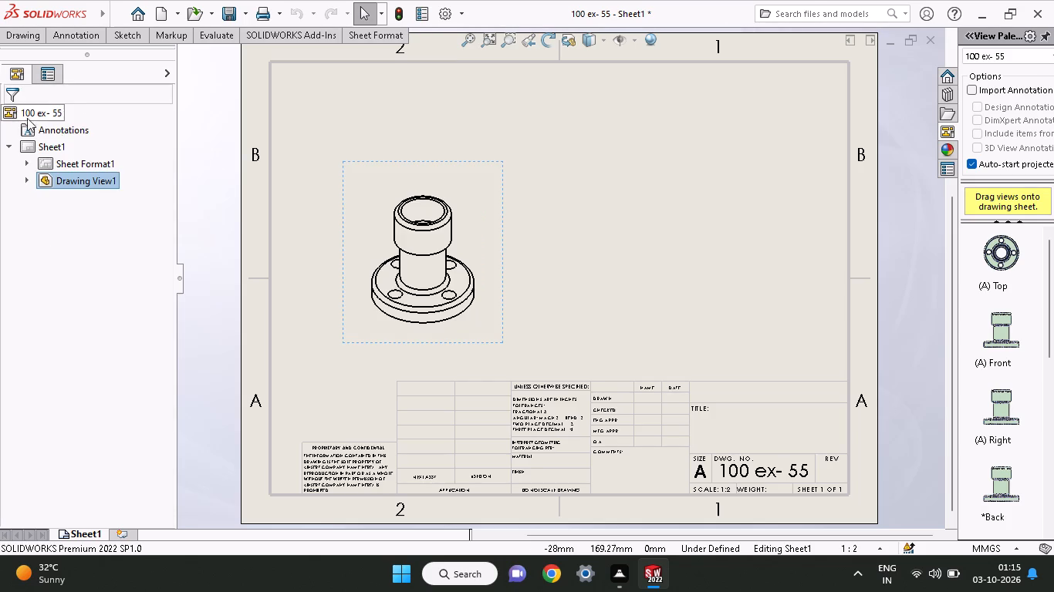
Delete the isometric drawing view from the sheet.
{"action": "left_click_drag", "start_coordinate": [527, 254], "coordinate": [346, 274]}
{"action": "right_click", "coordinate": [390, 291]}
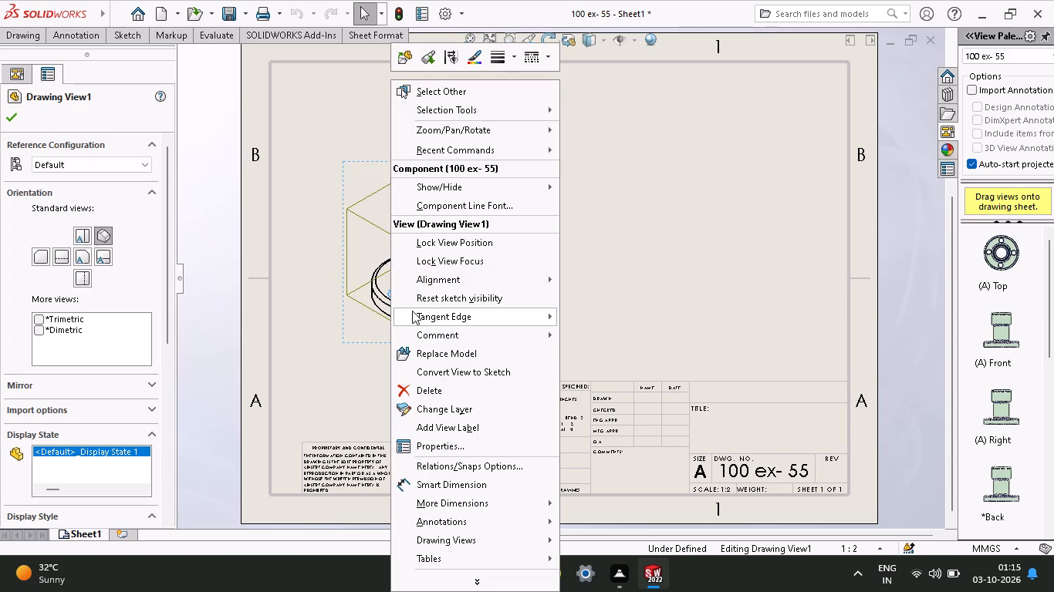
{"action": "left_click", "coordinate": [410, 387]}
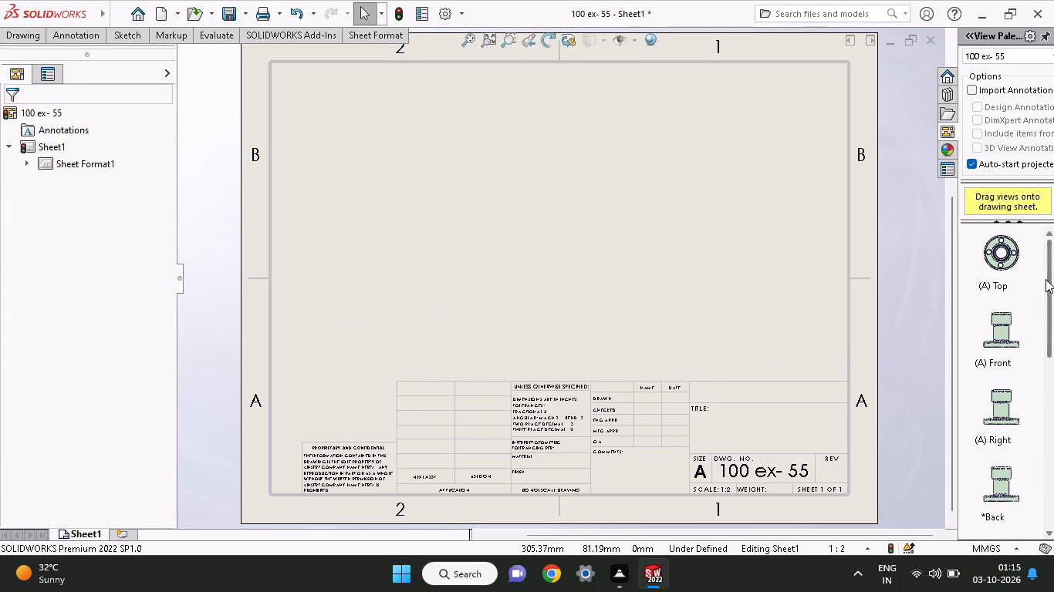
Place the part's Current view again on the upper-left area of the drawing sheet.
{"action": "left_click_drag", "start_coordinate": [1053, 277], "coordinate": [1041, 477]}
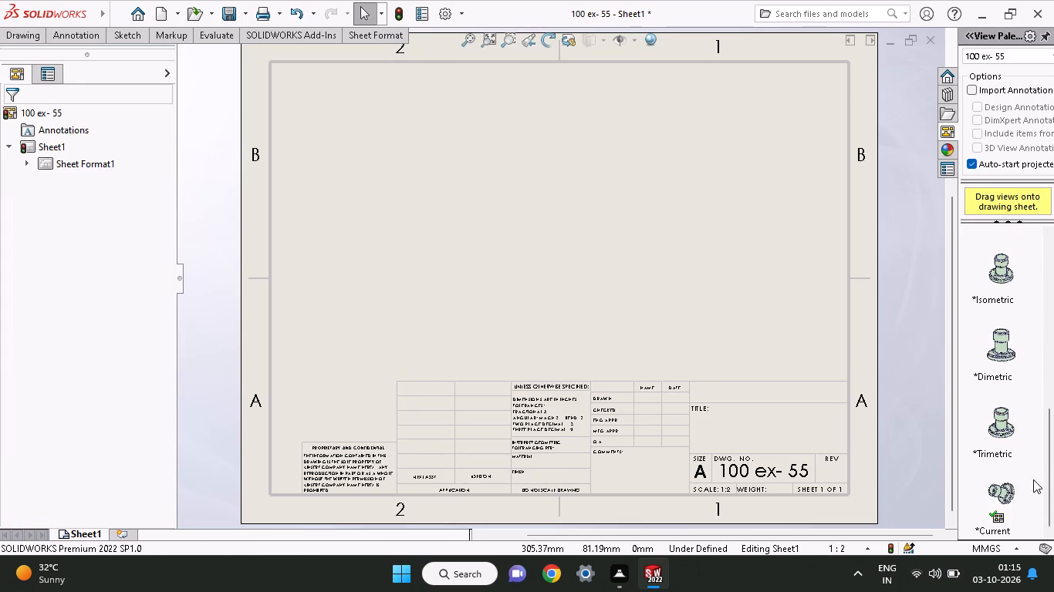
{"action": "left_click", "coordinate": [992, 489]}
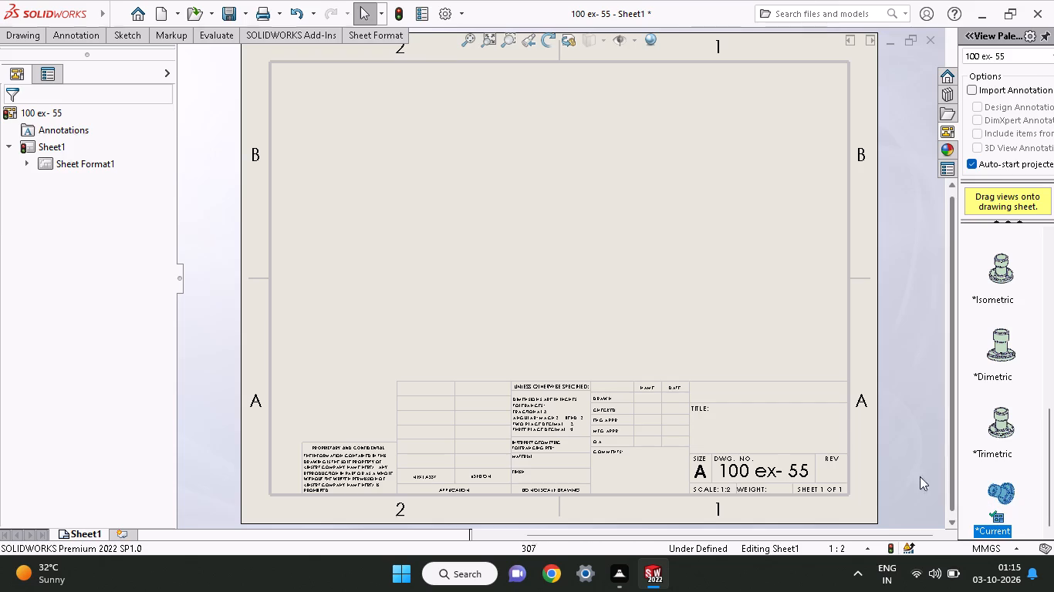
{"action": "left_click_drag", "start_coordinate": [1008, 474], "coordinate": [1008, 481]}
{"action": "left_click_drag", "start_coordinate": [1008, 482], "coordinate": [934, 493]}
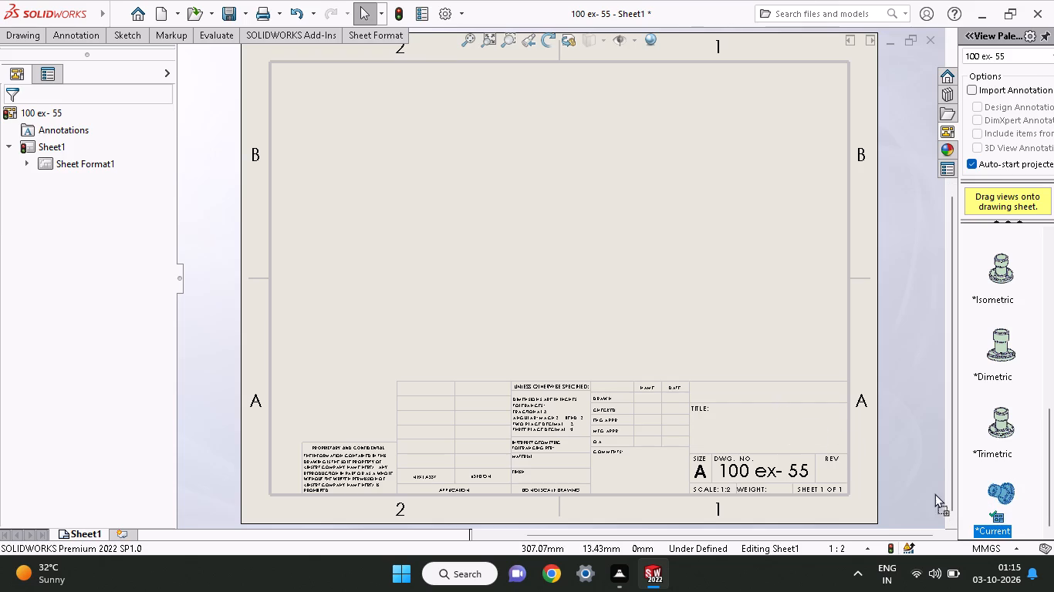
{"action": "left_click_drag", "start_coordinate": [934, 493], "coordinate": [524, 361]}
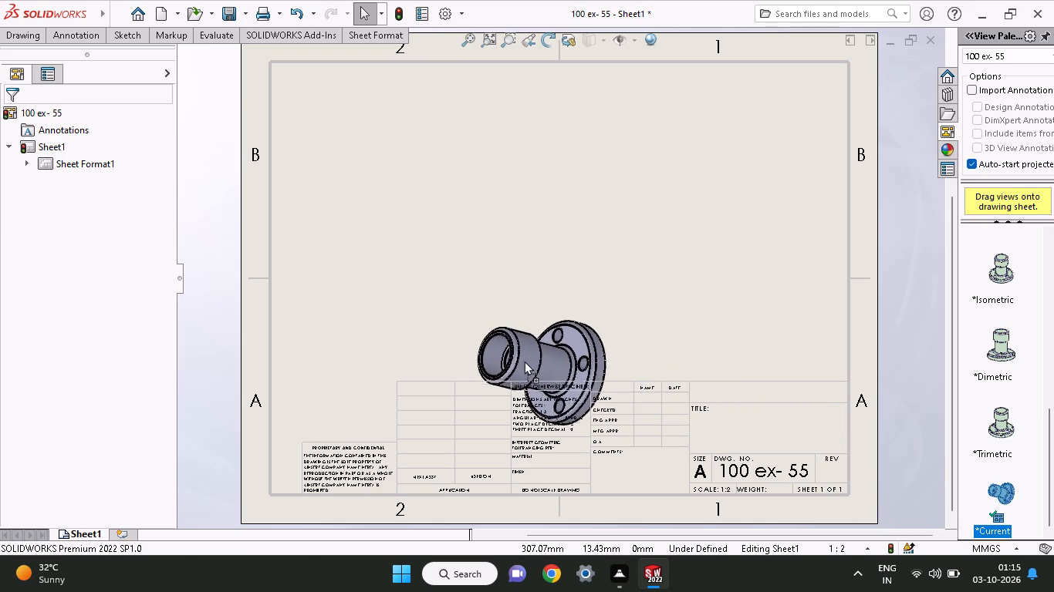
{"action": "left_click_drag", "start_coordinate": [524, 361], "coordinate": [386, 226]}
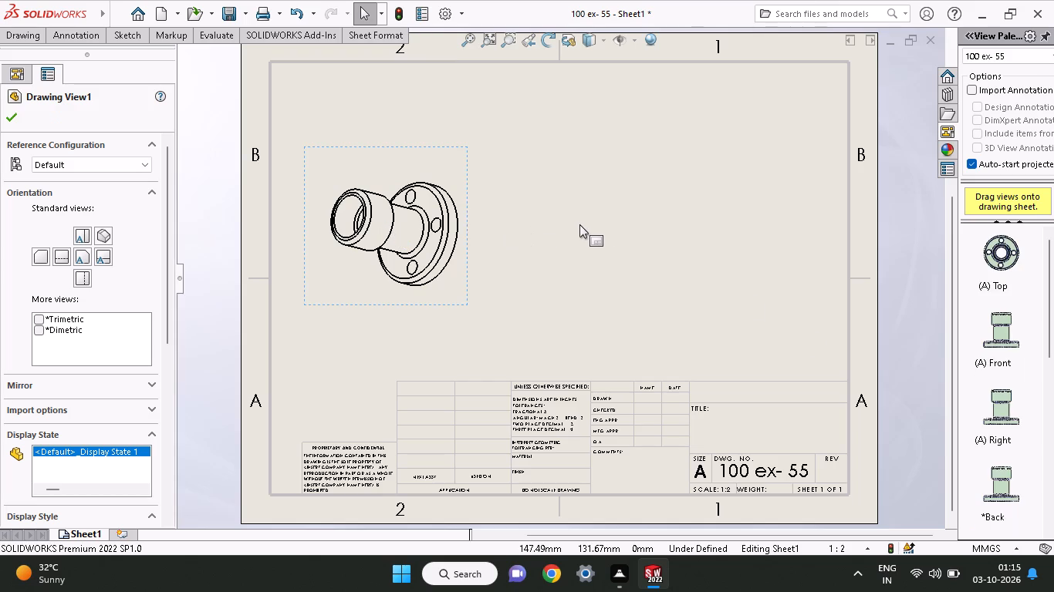
Place the part's Front view on the sheet beside the Current view, without adding any projected views.
{"action": "left_click_drag", "start_coordinate": [998, 335], "coordinate": [989, 335]}
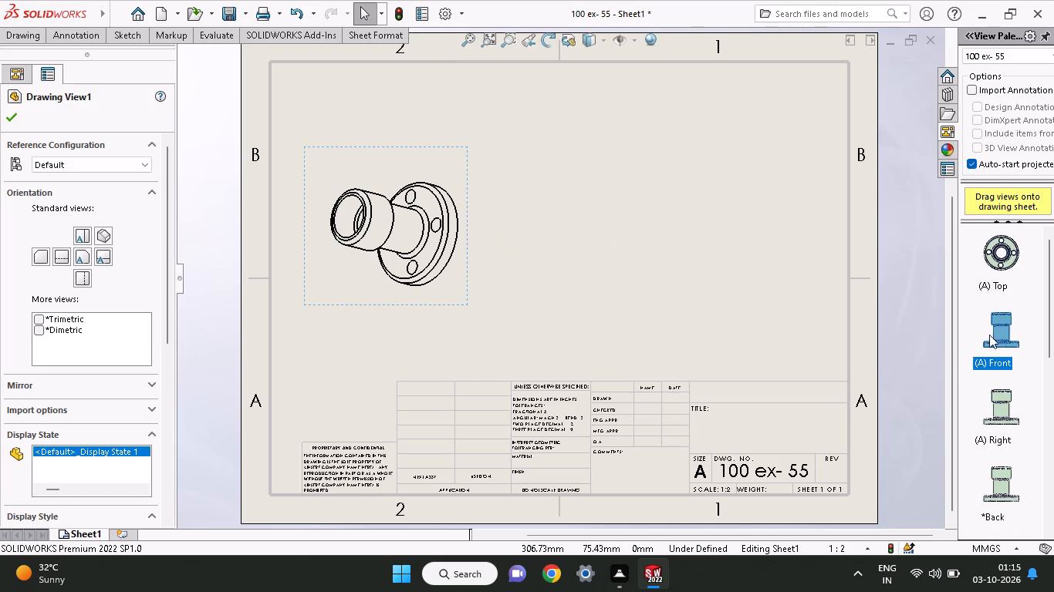
{"action": "left_click_drag", "start_coordinate": [989, 335], "coordinate": [631, 187]}
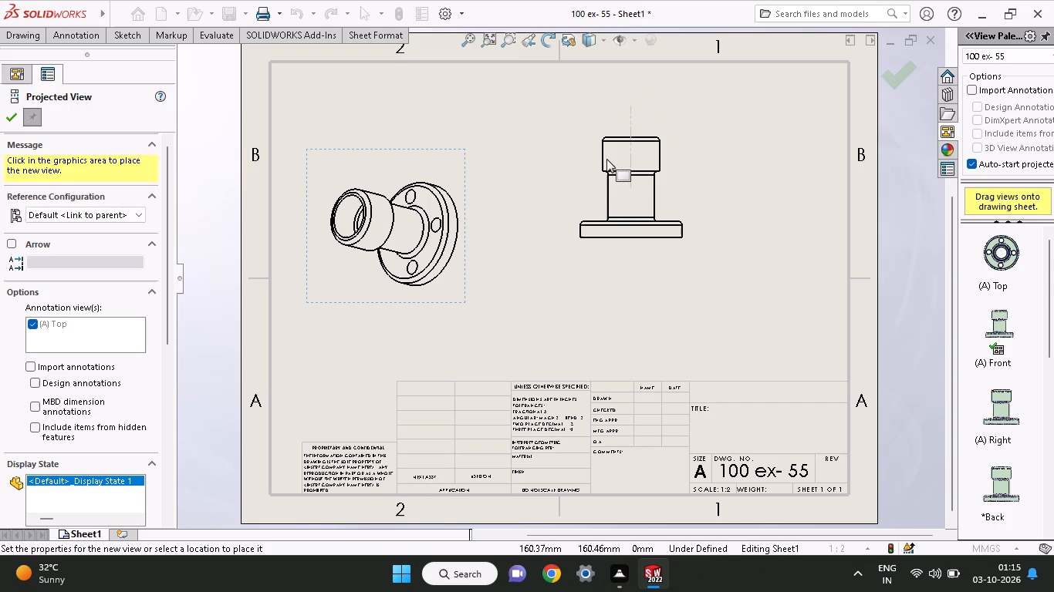
{"action": "key", "text": "Escape"}
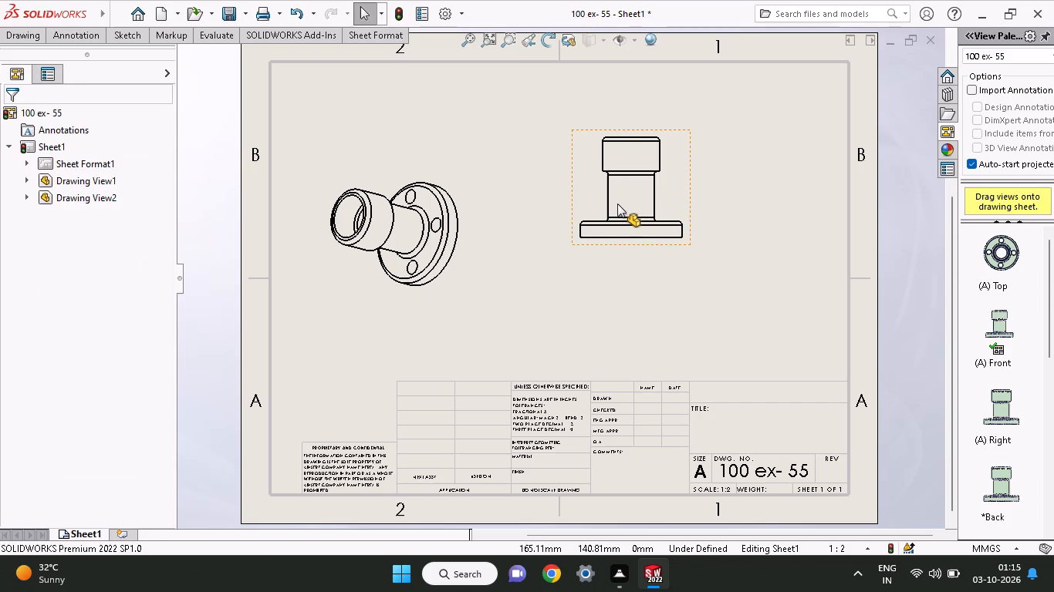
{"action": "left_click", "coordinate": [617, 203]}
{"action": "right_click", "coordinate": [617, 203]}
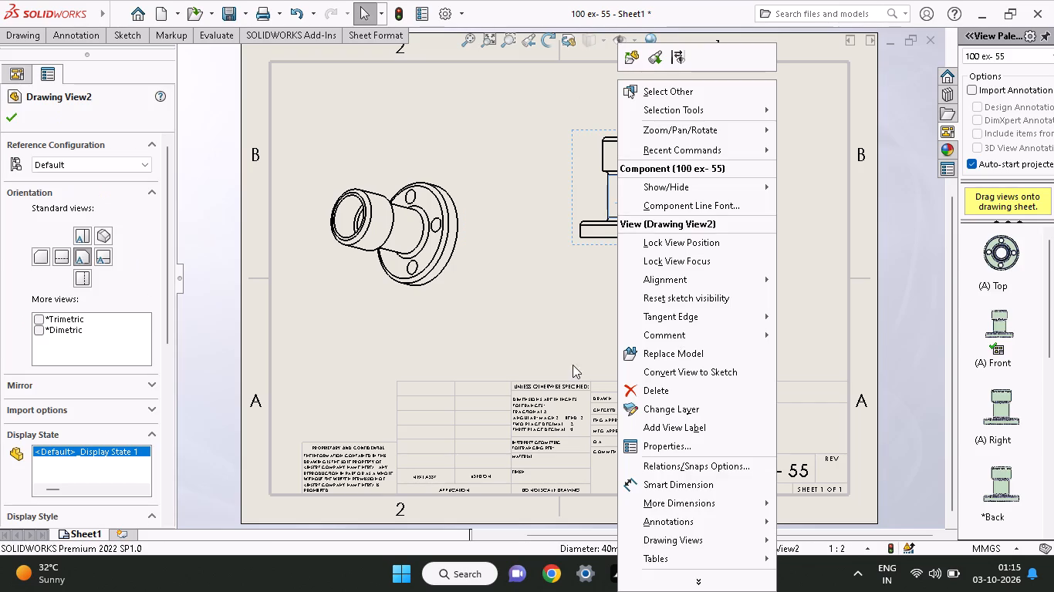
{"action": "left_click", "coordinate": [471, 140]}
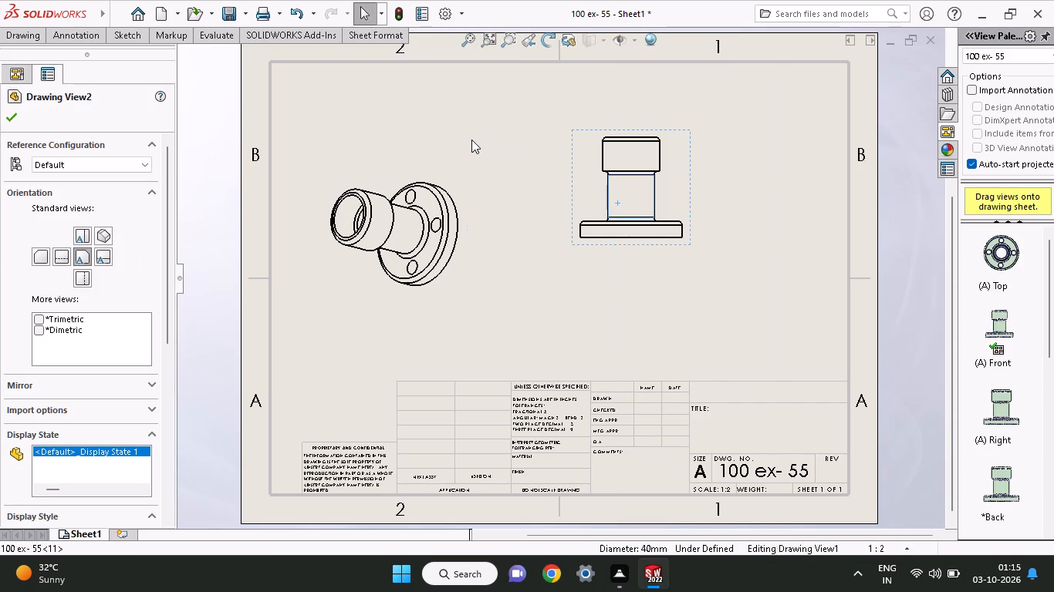
Dimension the diameter of the neck between the flange and the upper collar in the front view, with the text inside the neck.
{"action": "left_click", "coordinate": [25, 42]}
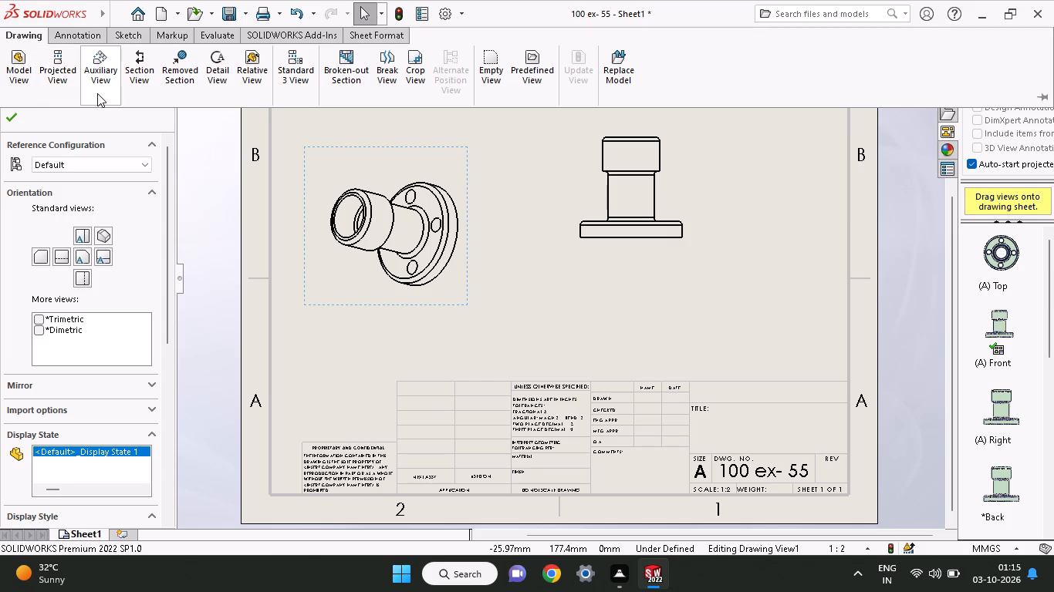
{"action": "left_click", "coordinate": [120, 27]}
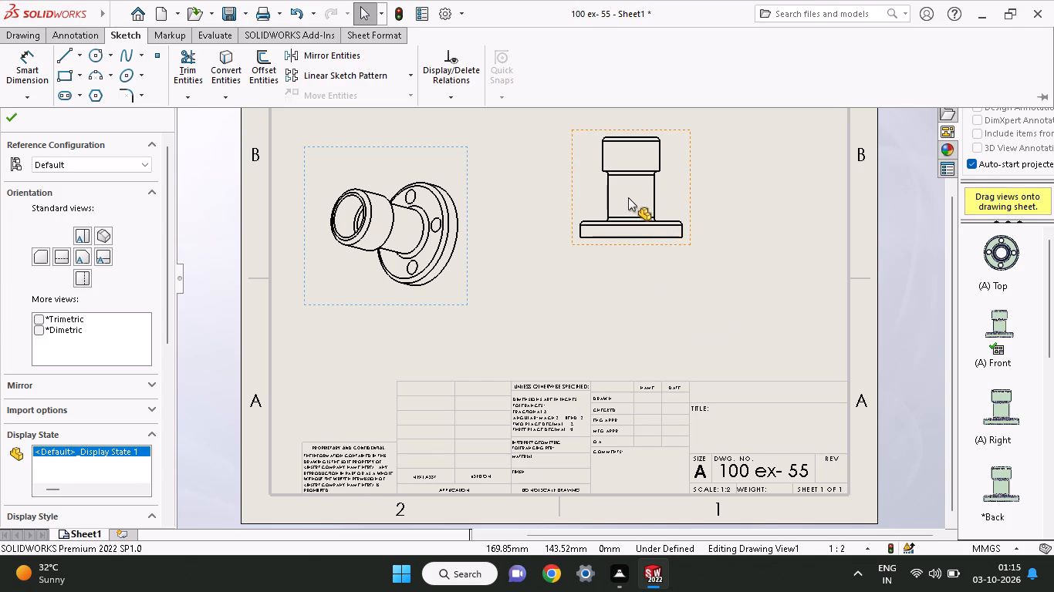
{"action": "scroll", "coordinate": [628, 197], "scroll_direction": "up", "scroll_amount": 3, "text": "ctrl"}
{"action": "scroll", "coordinate": [628, 197], "scroll_direction": "down", "scroll_amount": 3, "text": "ctrl"}
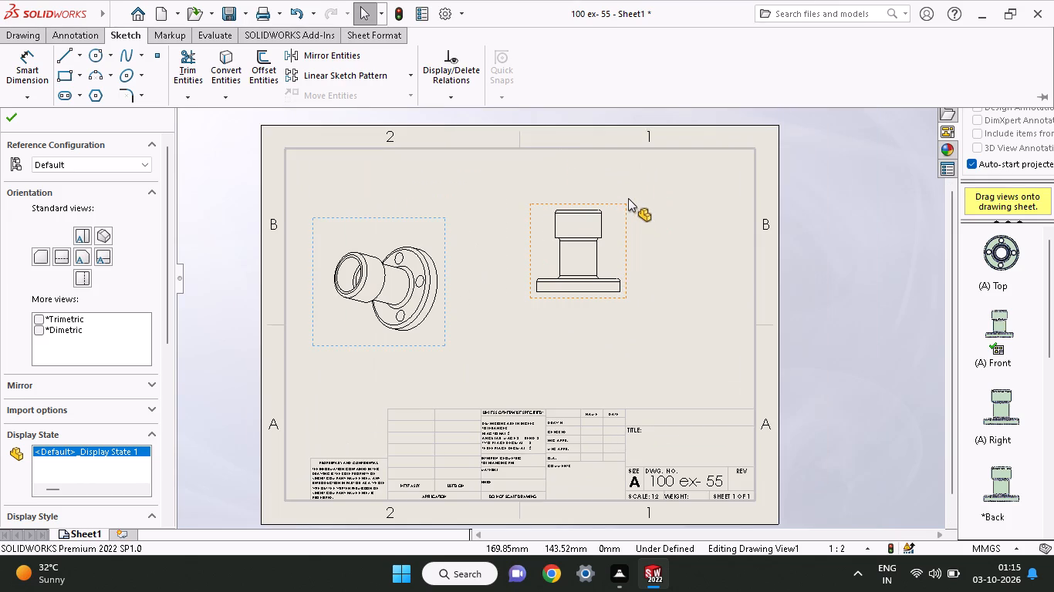
{"action": "scroll", "coordinate": [615, 220], "scroll_direction": "down", "scroll_amount": 5, "text": "ctrl"}
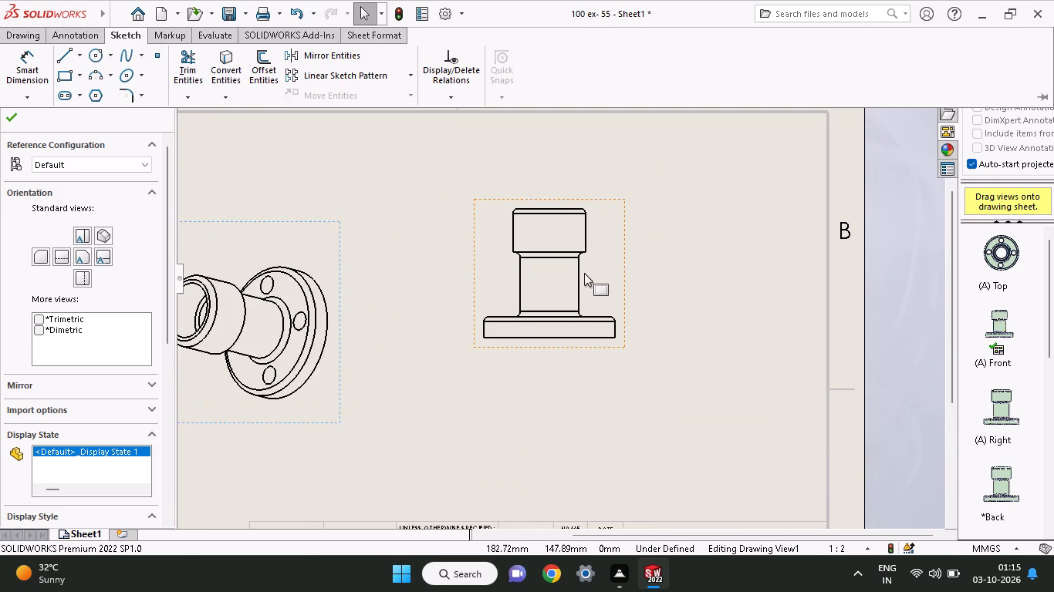
{"action": "scroll", "coordinate": [584, 273], "scroll_direction": "down", "scroll_amount": 5, "text": "ctrl"}
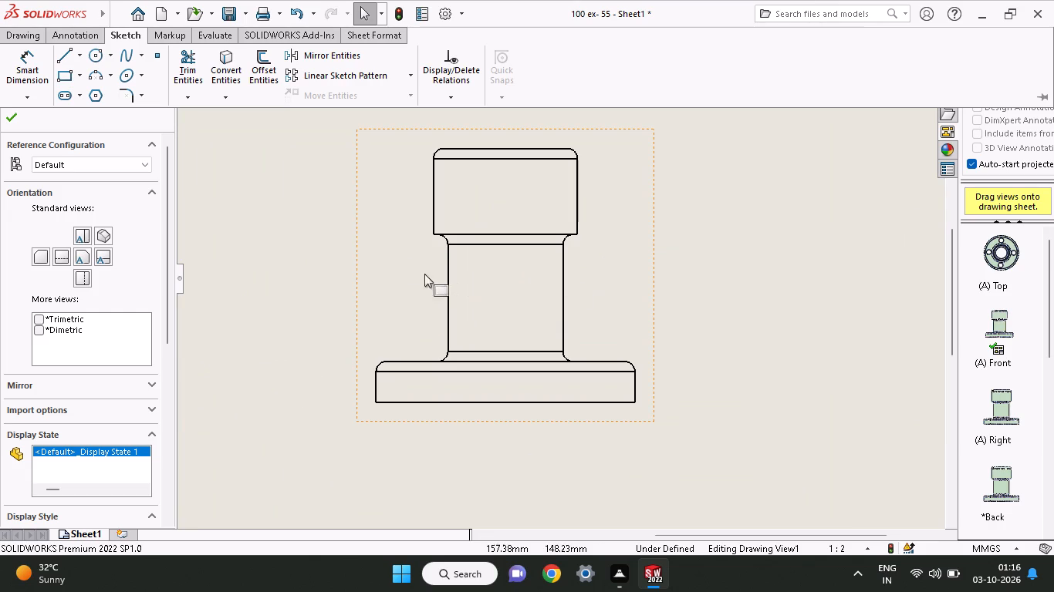
{"action": "left_click", "coordinate": [15, 115]}
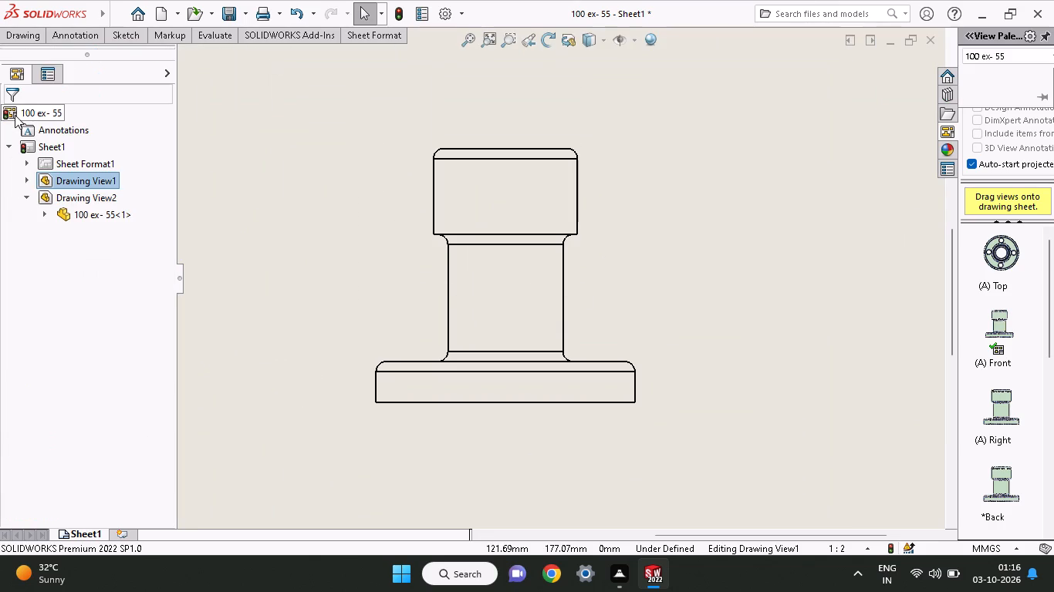
{"action": "left_click", "coordinate": [26, 33]}
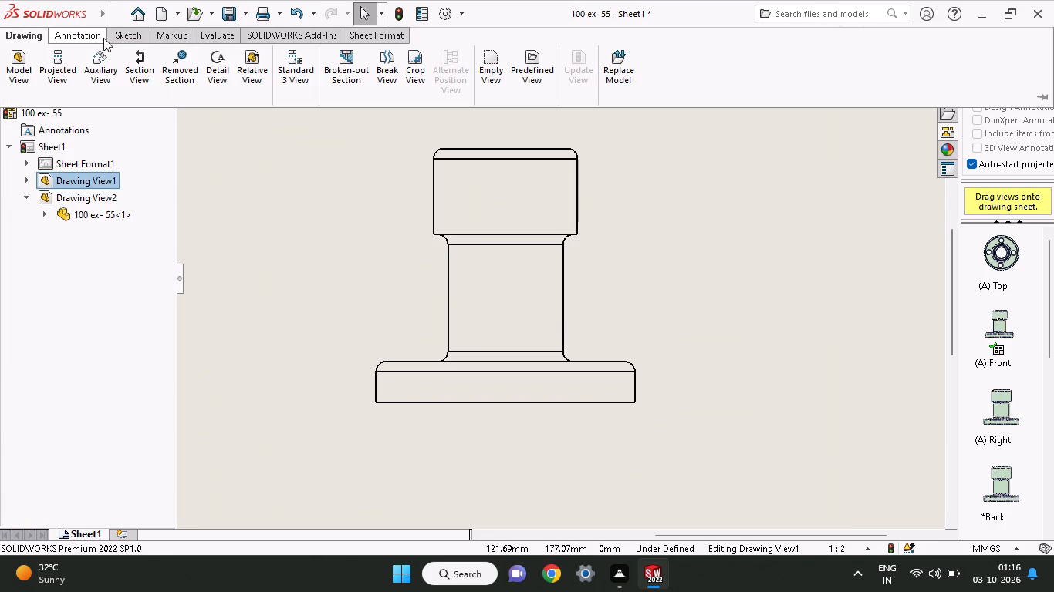
{"action": "left_click", "coordinate": [113, 38]}
{"action": "left_click", "coordinate": [28, 70]}
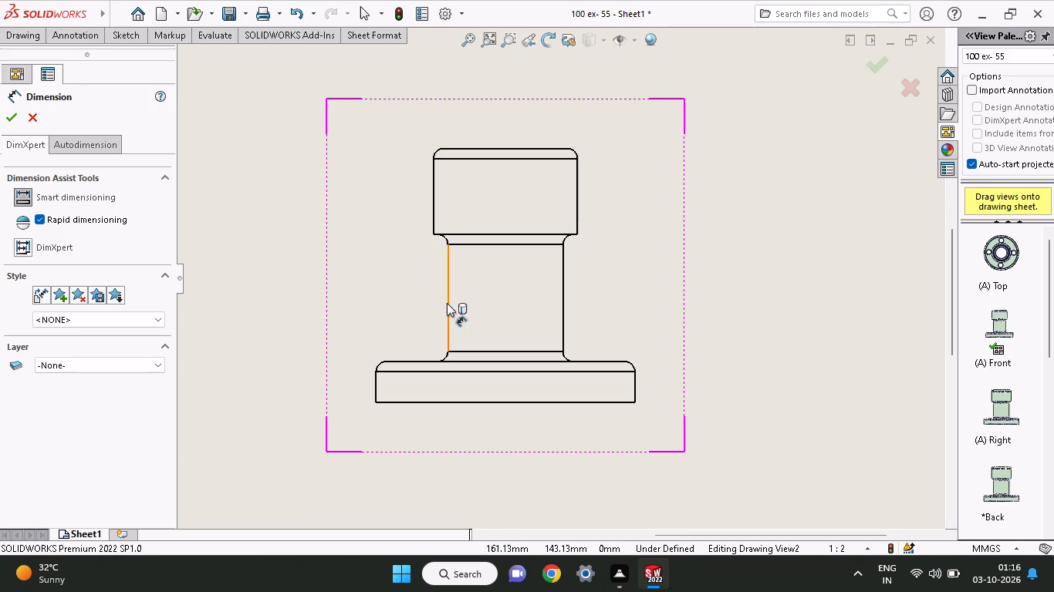
{"action": "left_click", "coordinate": [447, 303]}
{"action": "left_click", "coordinate": [566, 322]}
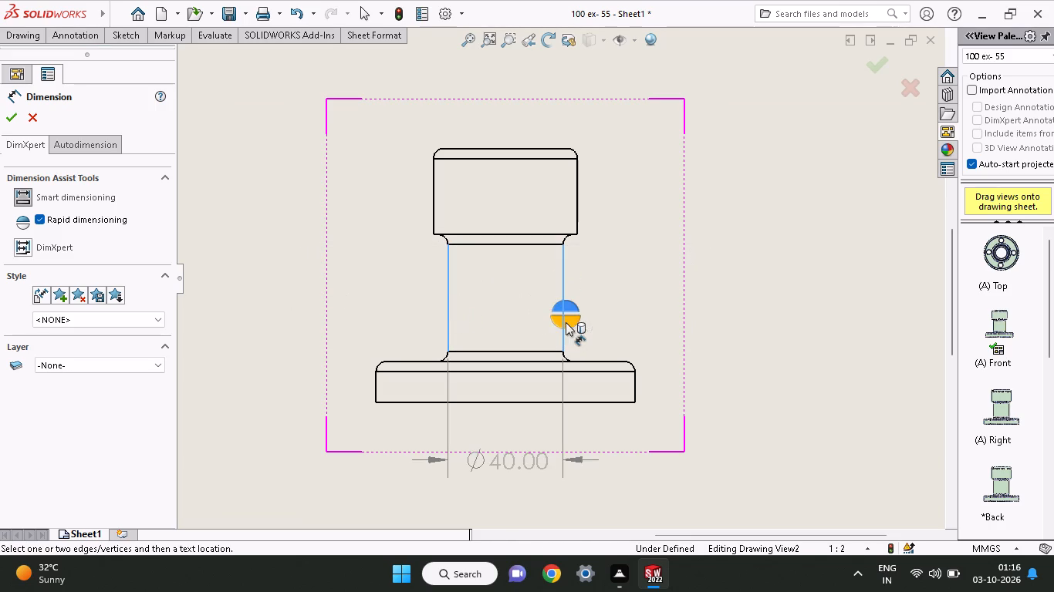
{"action": "left_click", "coordinate": [511, 313]}
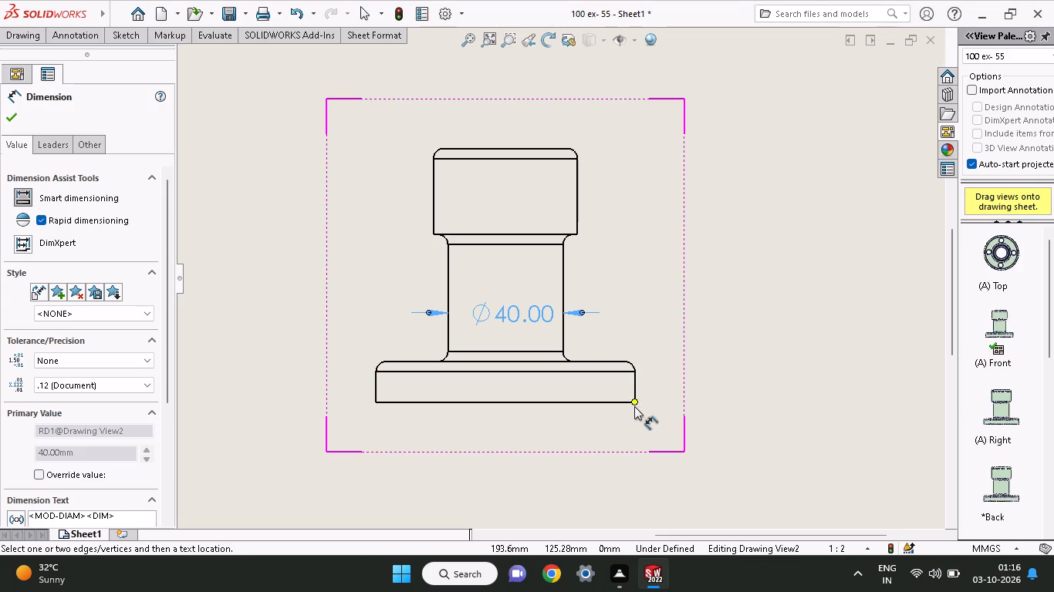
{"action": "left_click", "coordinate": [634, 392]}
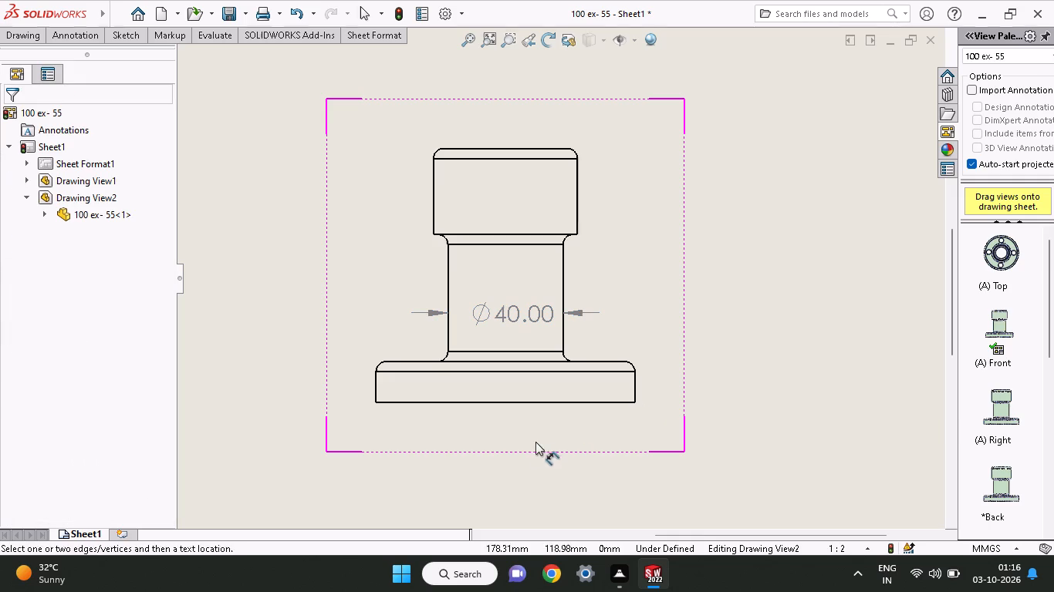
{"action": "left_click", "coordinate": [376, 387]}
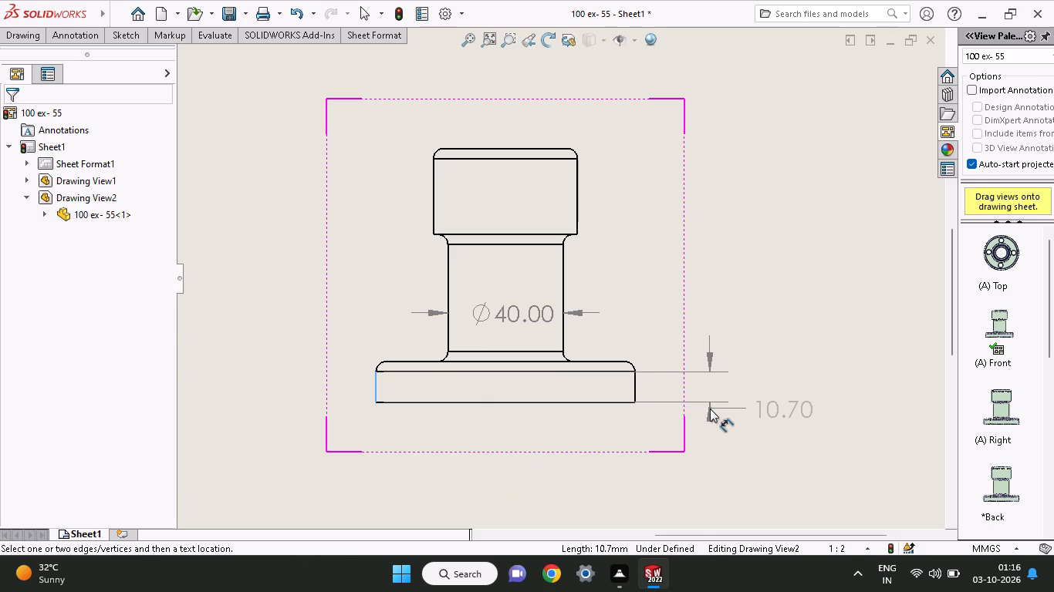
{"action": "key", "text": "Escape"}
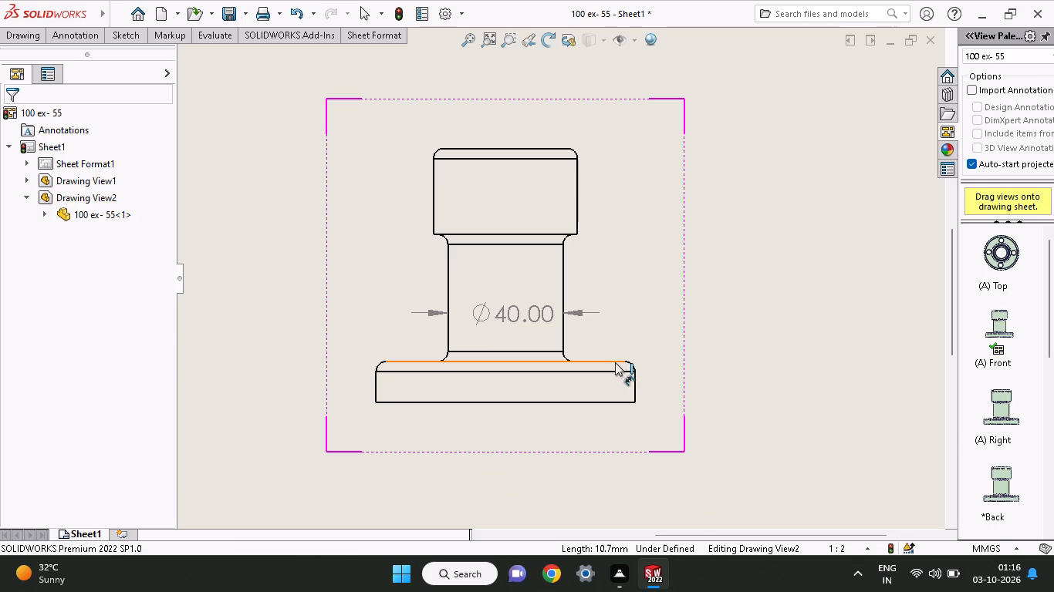
Dimension the flange thickness between its top and bottom edges in the front view, with the text beside the flange.
{"action": "left_click", "coordinate": [615, 362]}
{"action": "left_click", "coordinate": [607, 402]}
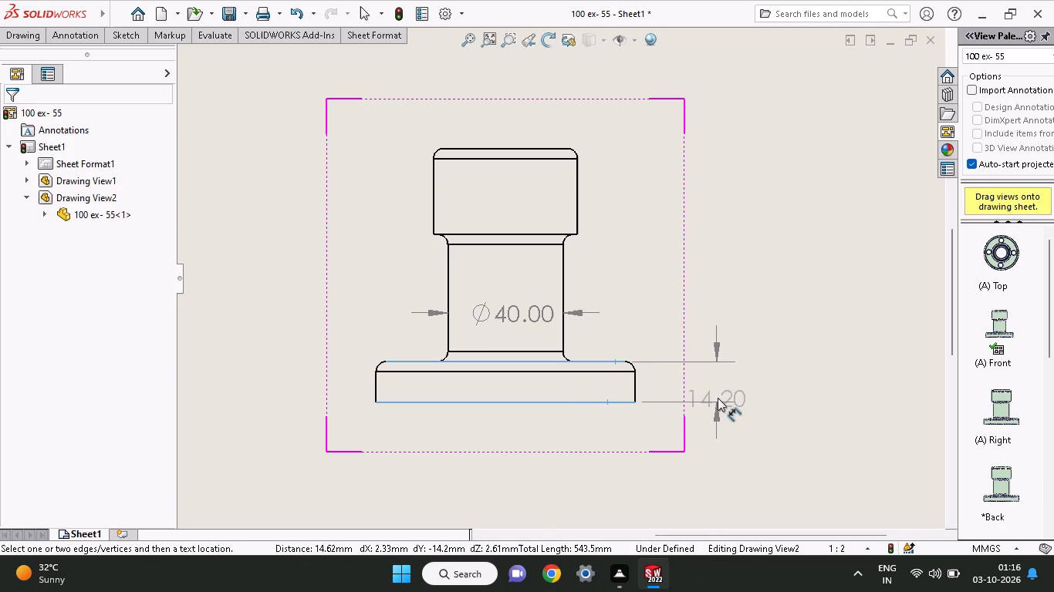
{"action": "left_click", "coordinate": [718, 398]}
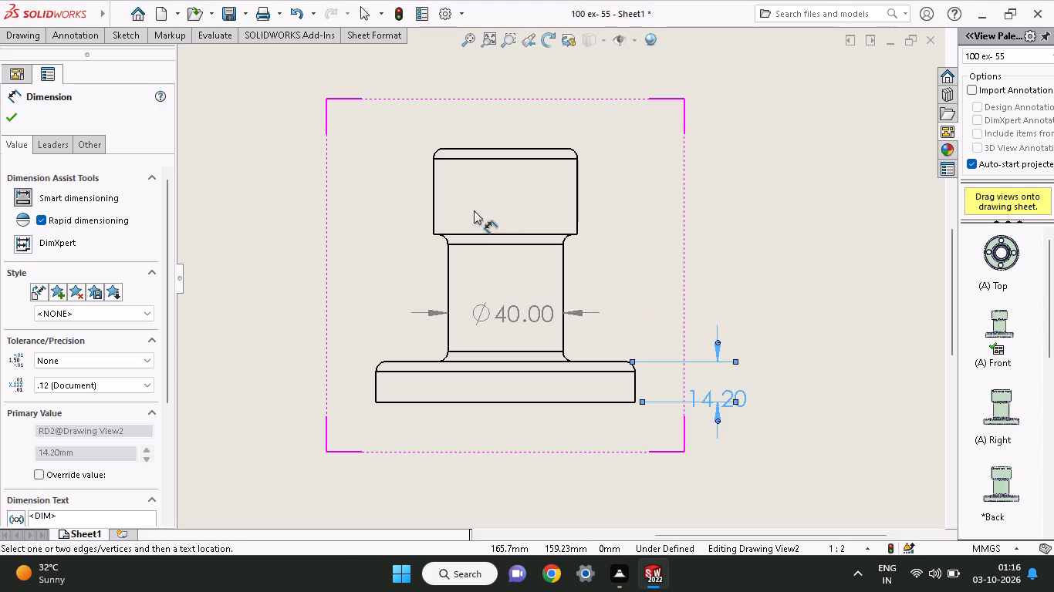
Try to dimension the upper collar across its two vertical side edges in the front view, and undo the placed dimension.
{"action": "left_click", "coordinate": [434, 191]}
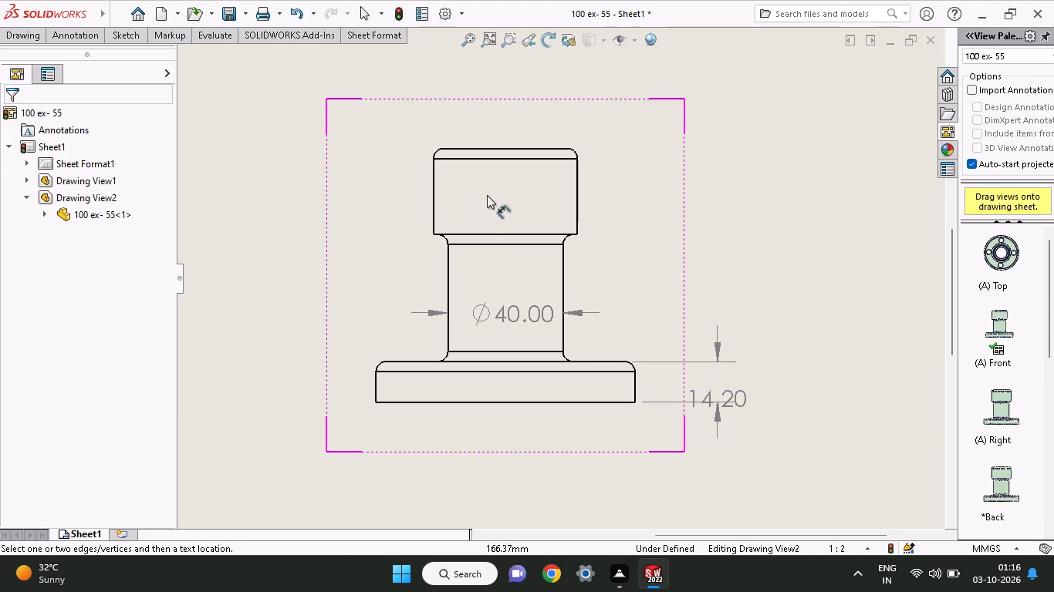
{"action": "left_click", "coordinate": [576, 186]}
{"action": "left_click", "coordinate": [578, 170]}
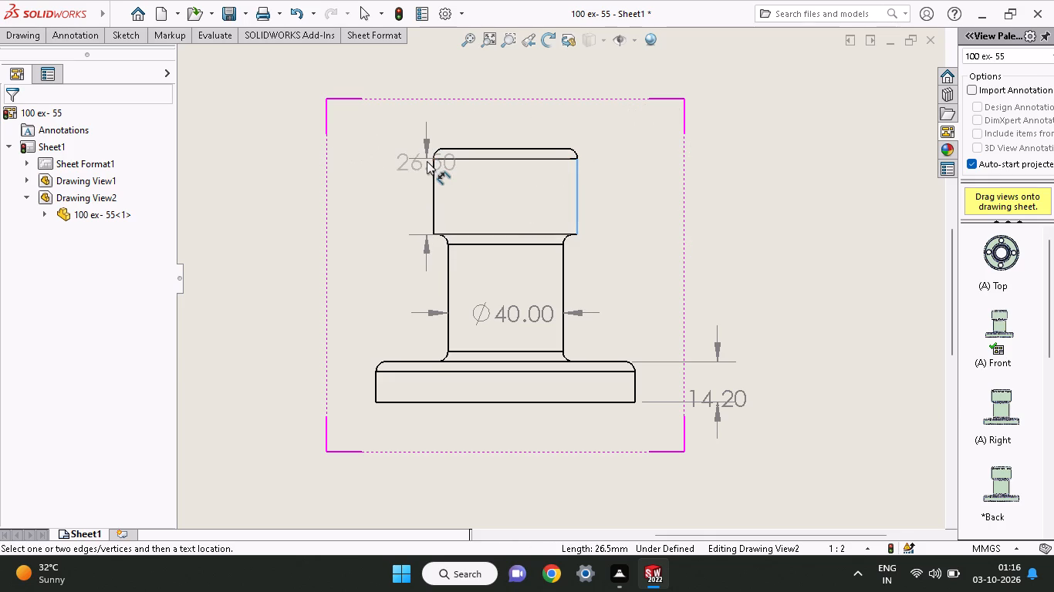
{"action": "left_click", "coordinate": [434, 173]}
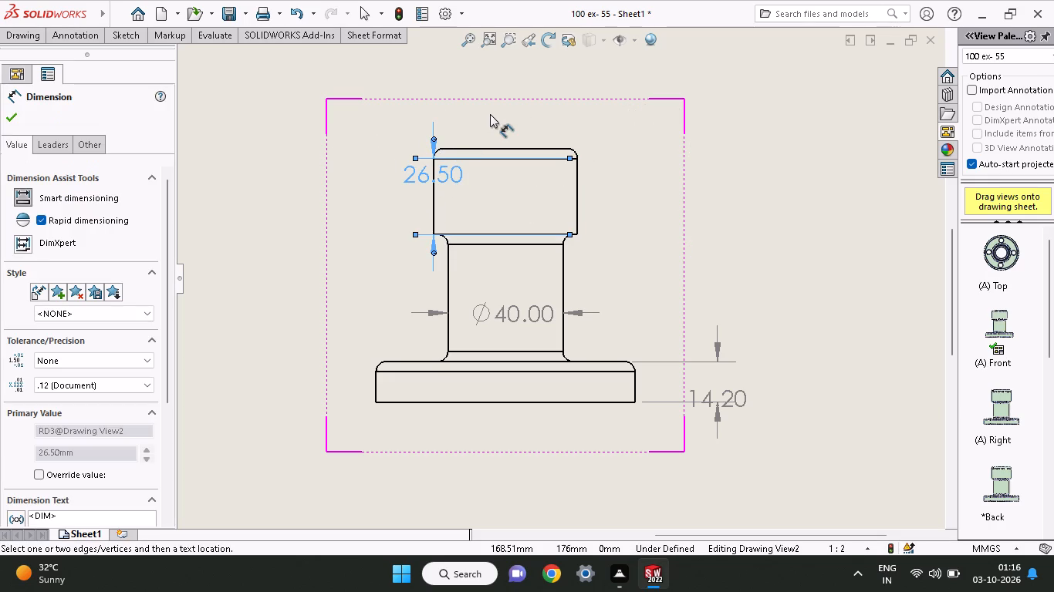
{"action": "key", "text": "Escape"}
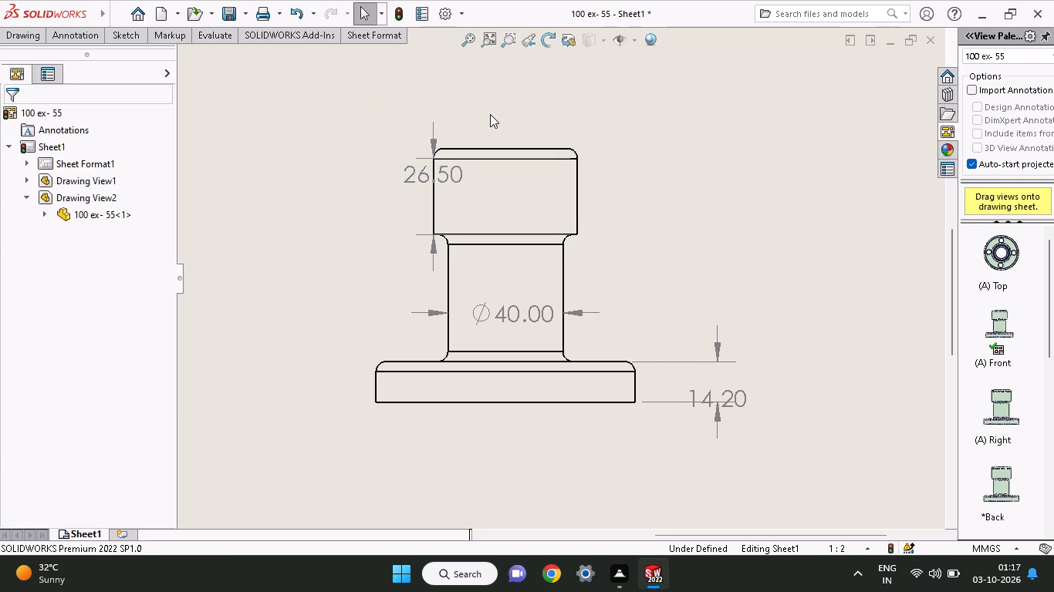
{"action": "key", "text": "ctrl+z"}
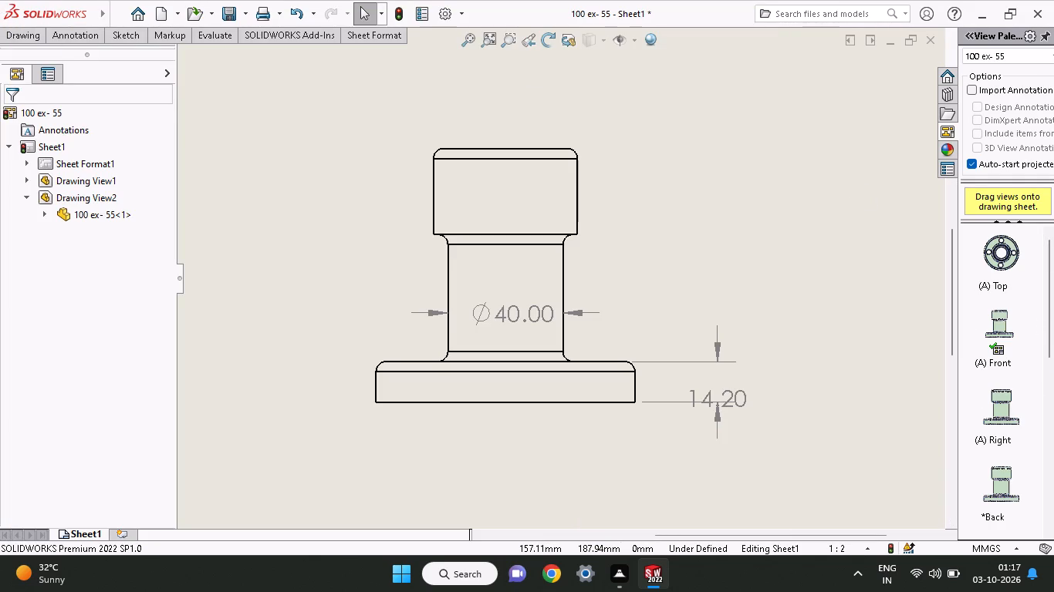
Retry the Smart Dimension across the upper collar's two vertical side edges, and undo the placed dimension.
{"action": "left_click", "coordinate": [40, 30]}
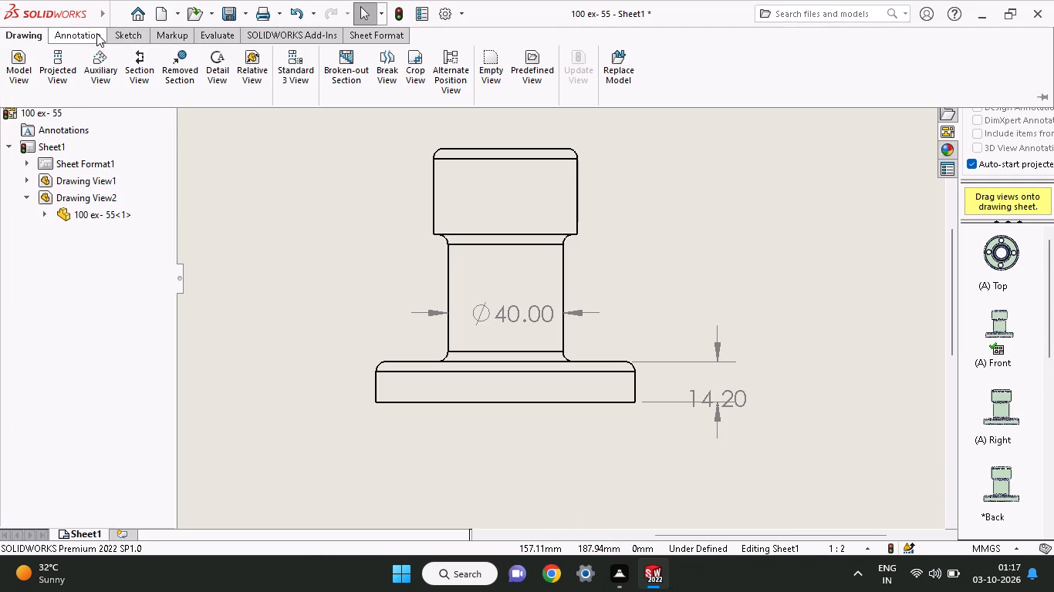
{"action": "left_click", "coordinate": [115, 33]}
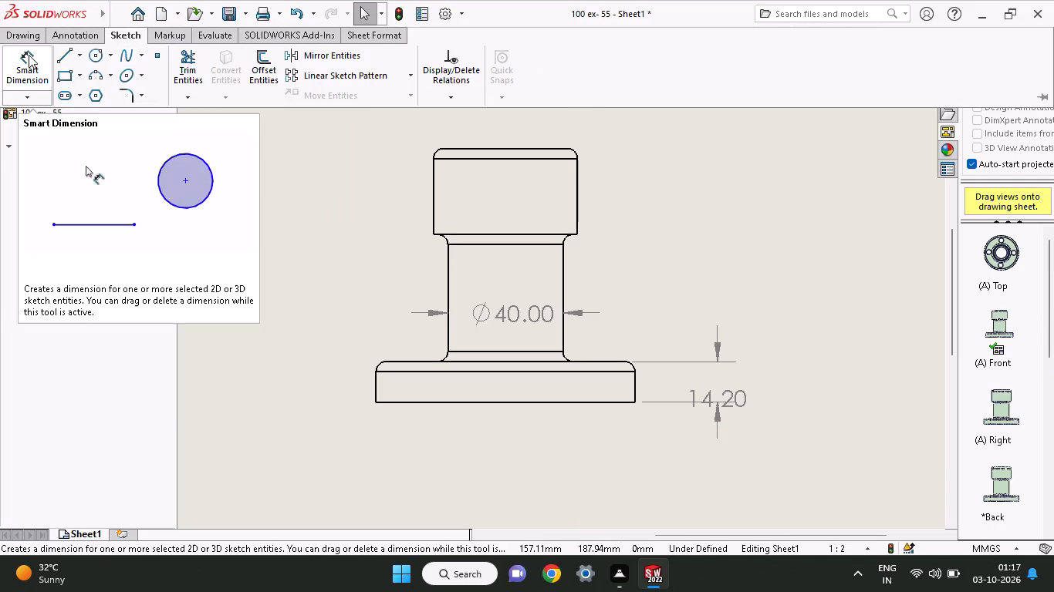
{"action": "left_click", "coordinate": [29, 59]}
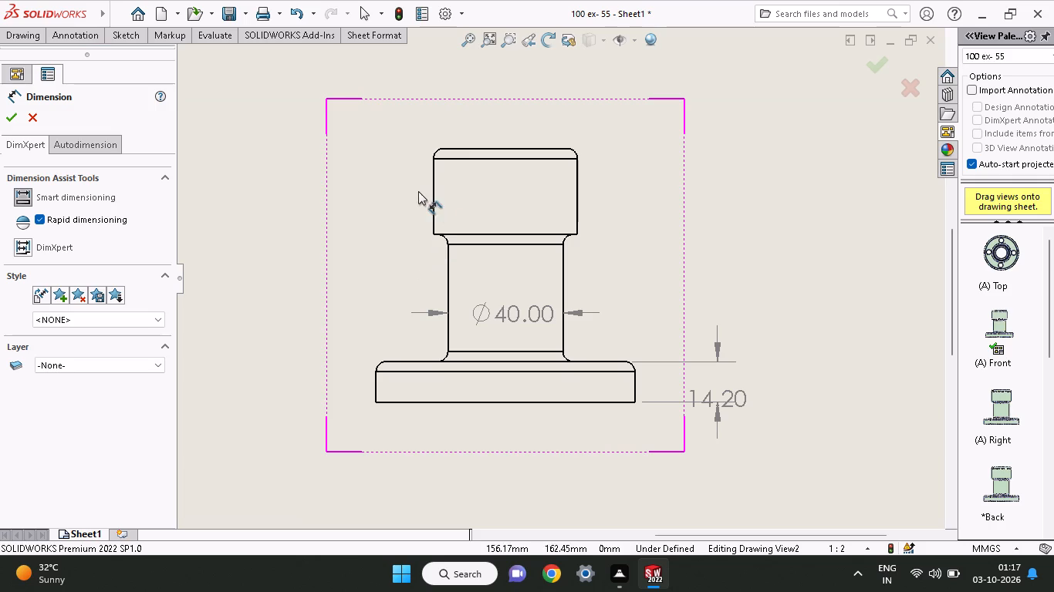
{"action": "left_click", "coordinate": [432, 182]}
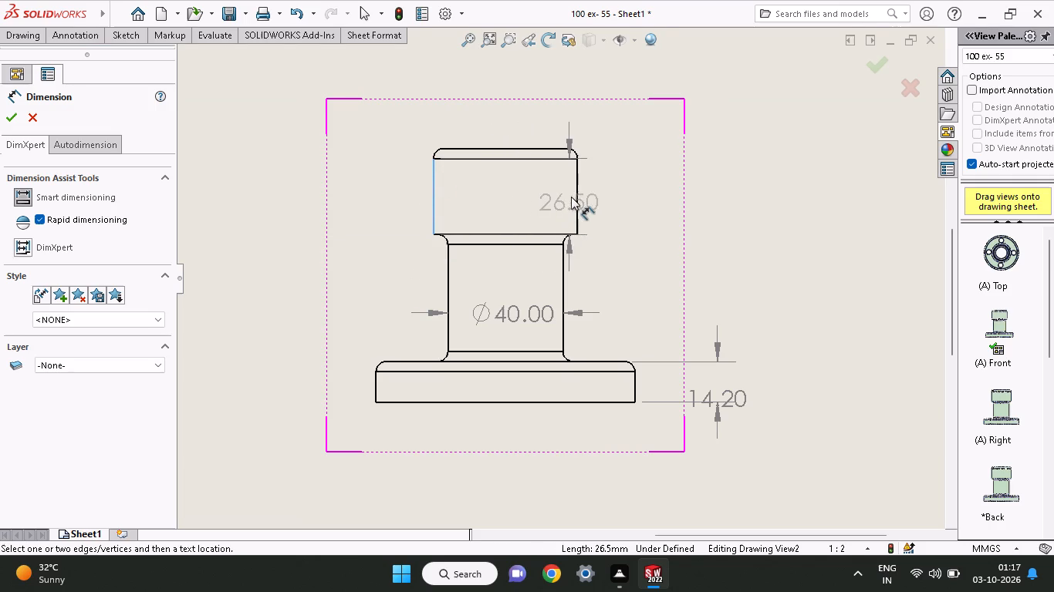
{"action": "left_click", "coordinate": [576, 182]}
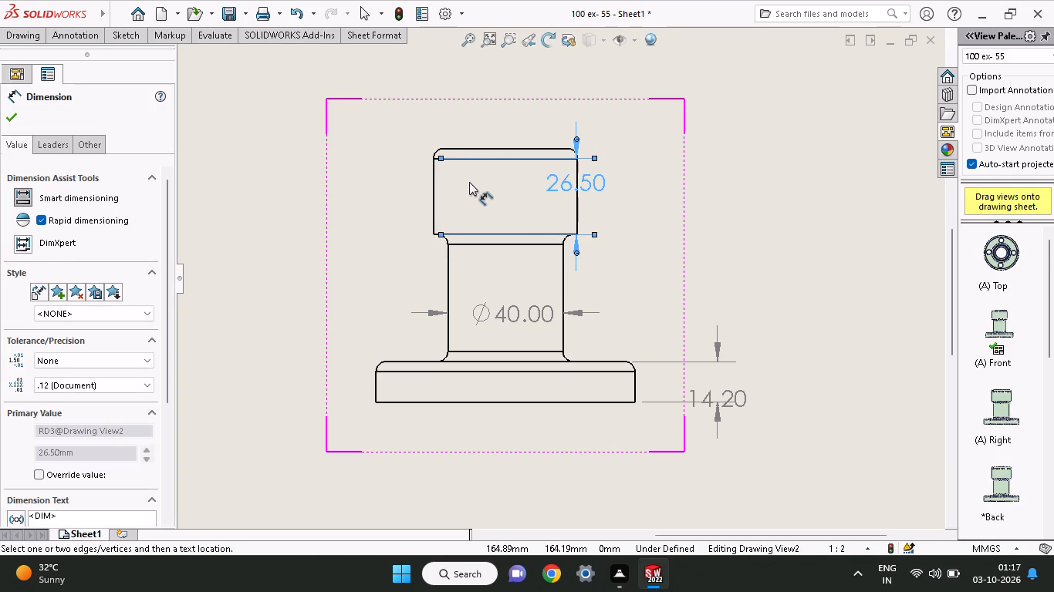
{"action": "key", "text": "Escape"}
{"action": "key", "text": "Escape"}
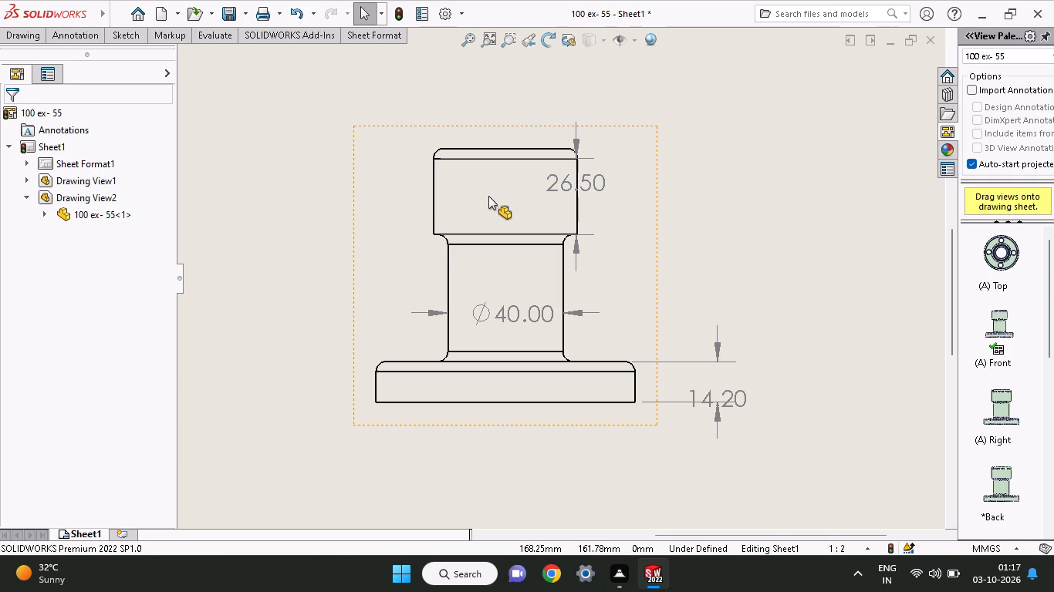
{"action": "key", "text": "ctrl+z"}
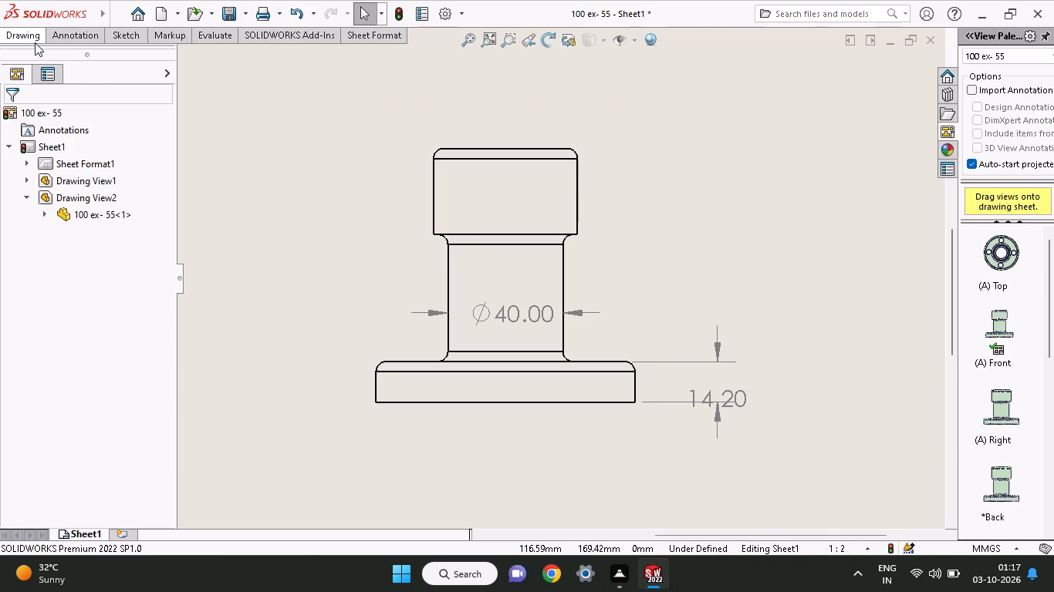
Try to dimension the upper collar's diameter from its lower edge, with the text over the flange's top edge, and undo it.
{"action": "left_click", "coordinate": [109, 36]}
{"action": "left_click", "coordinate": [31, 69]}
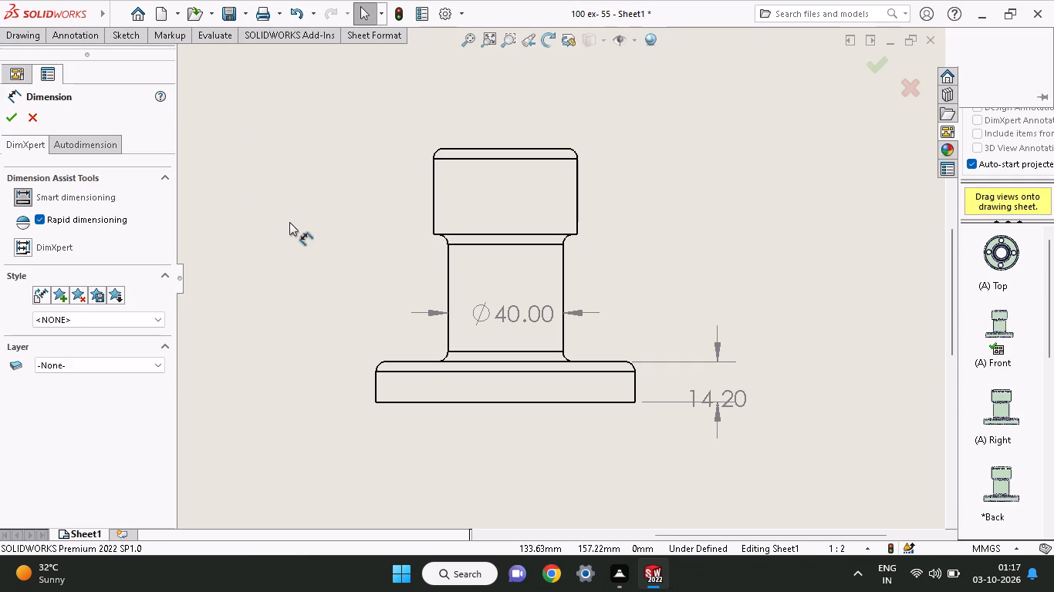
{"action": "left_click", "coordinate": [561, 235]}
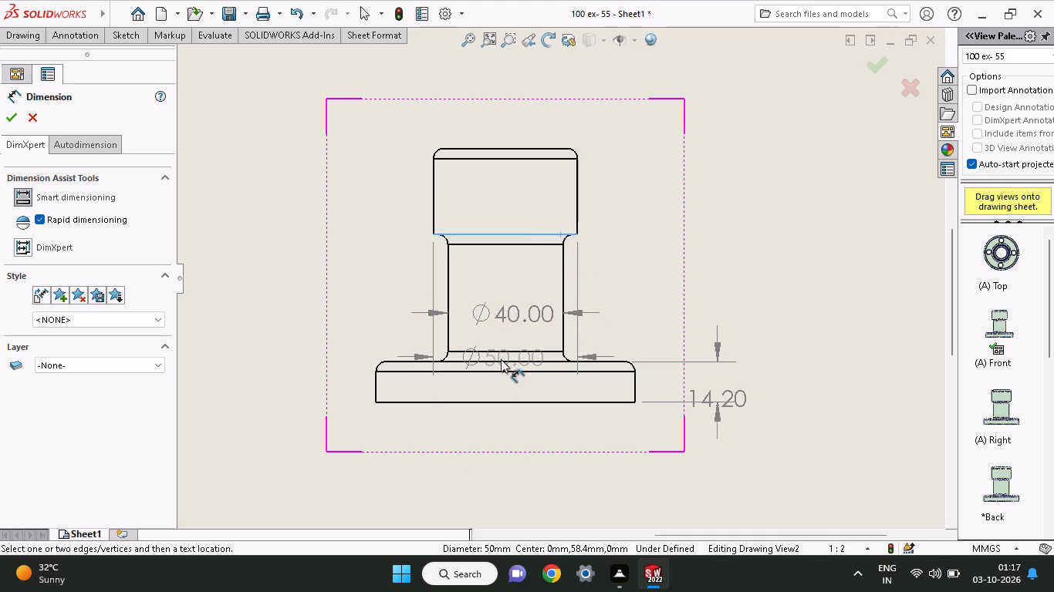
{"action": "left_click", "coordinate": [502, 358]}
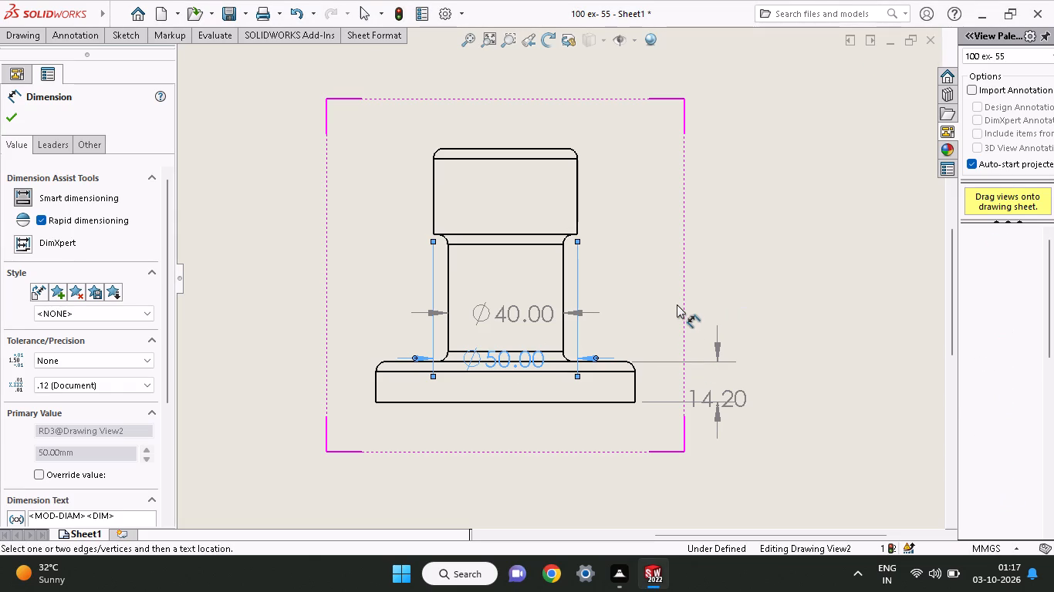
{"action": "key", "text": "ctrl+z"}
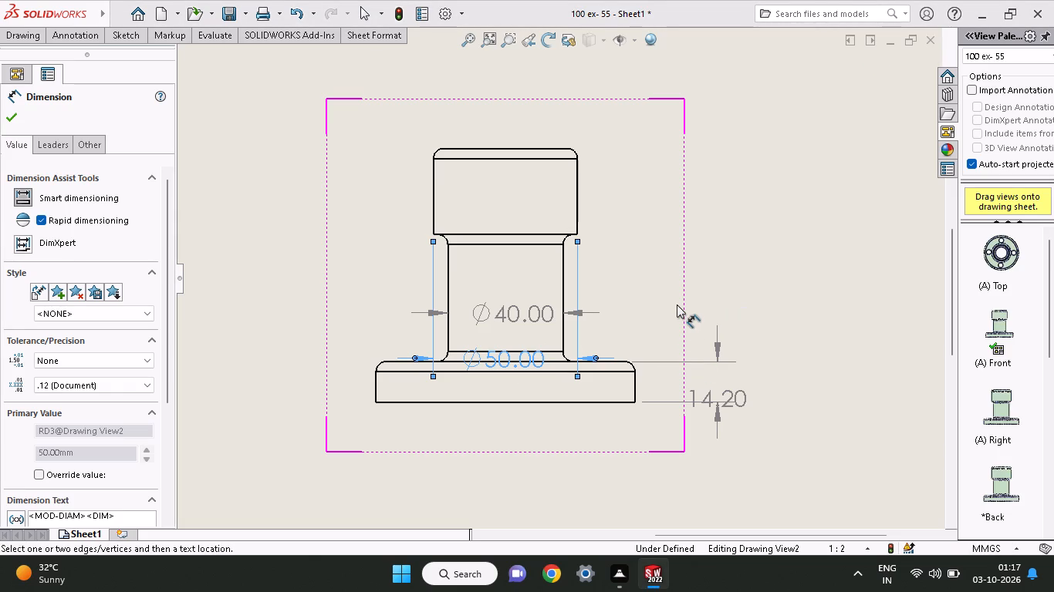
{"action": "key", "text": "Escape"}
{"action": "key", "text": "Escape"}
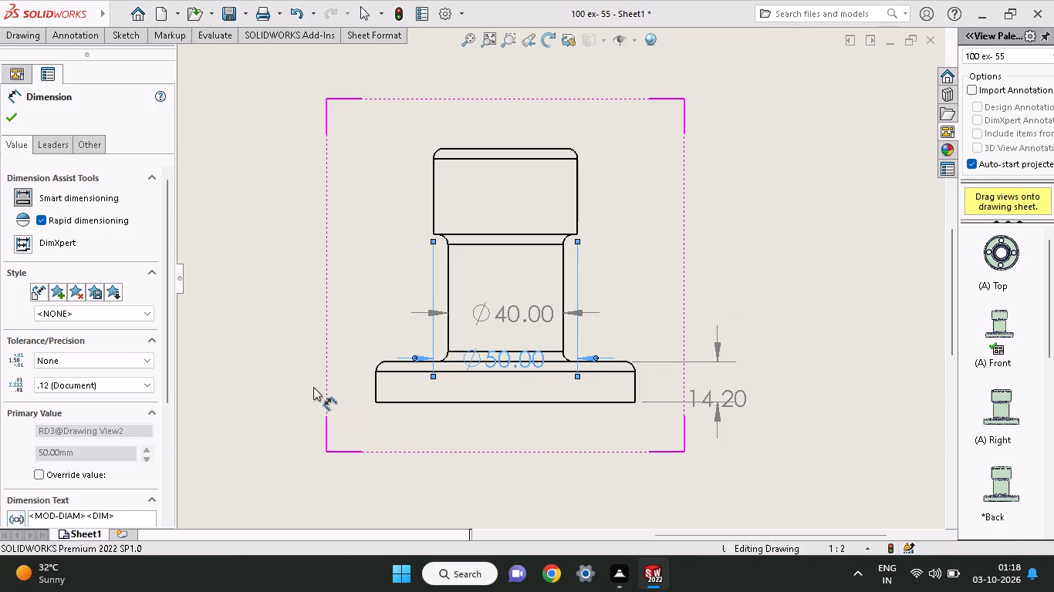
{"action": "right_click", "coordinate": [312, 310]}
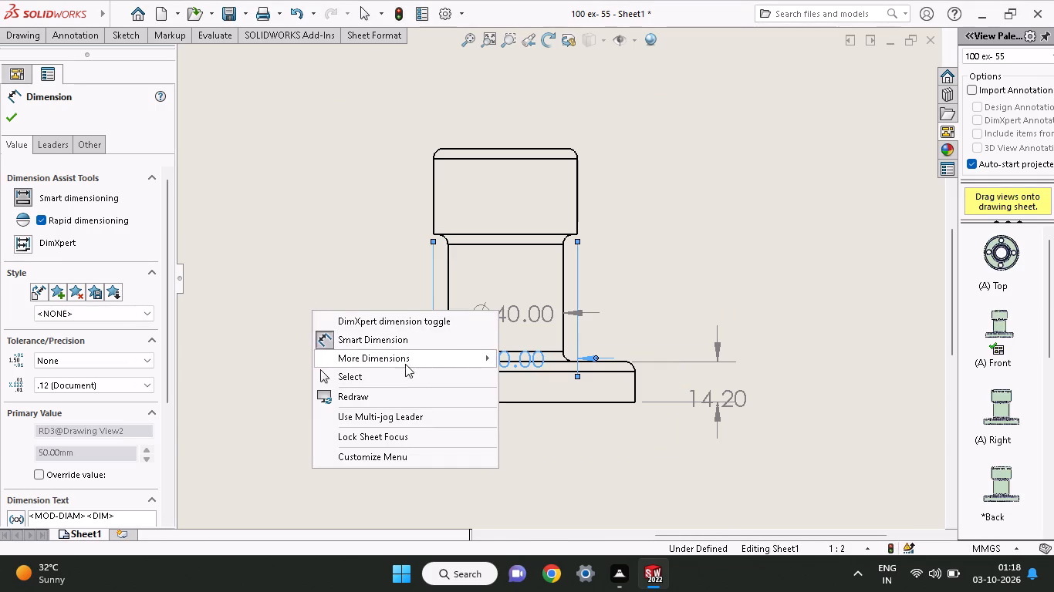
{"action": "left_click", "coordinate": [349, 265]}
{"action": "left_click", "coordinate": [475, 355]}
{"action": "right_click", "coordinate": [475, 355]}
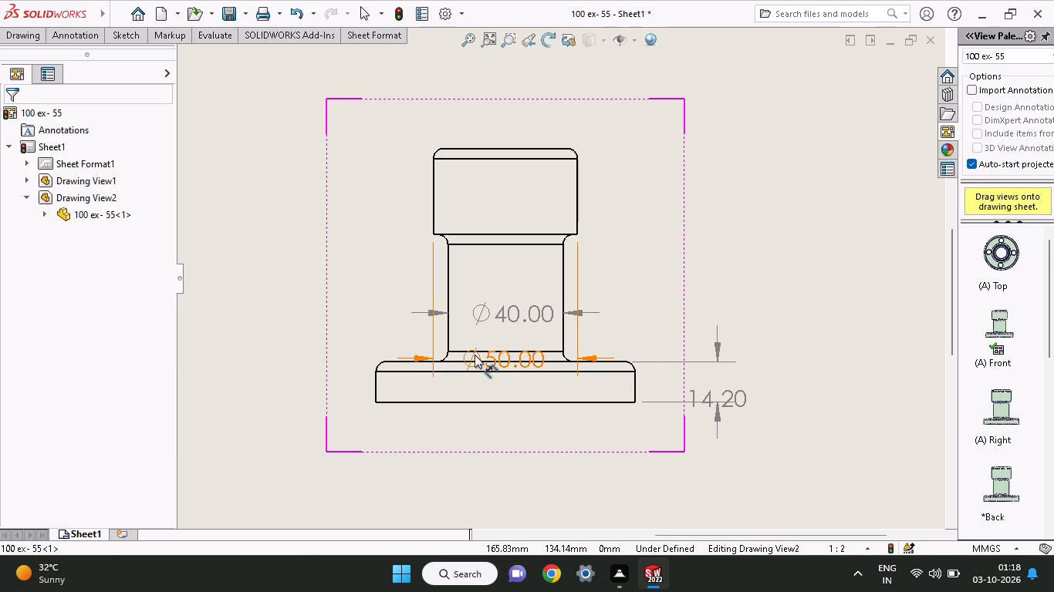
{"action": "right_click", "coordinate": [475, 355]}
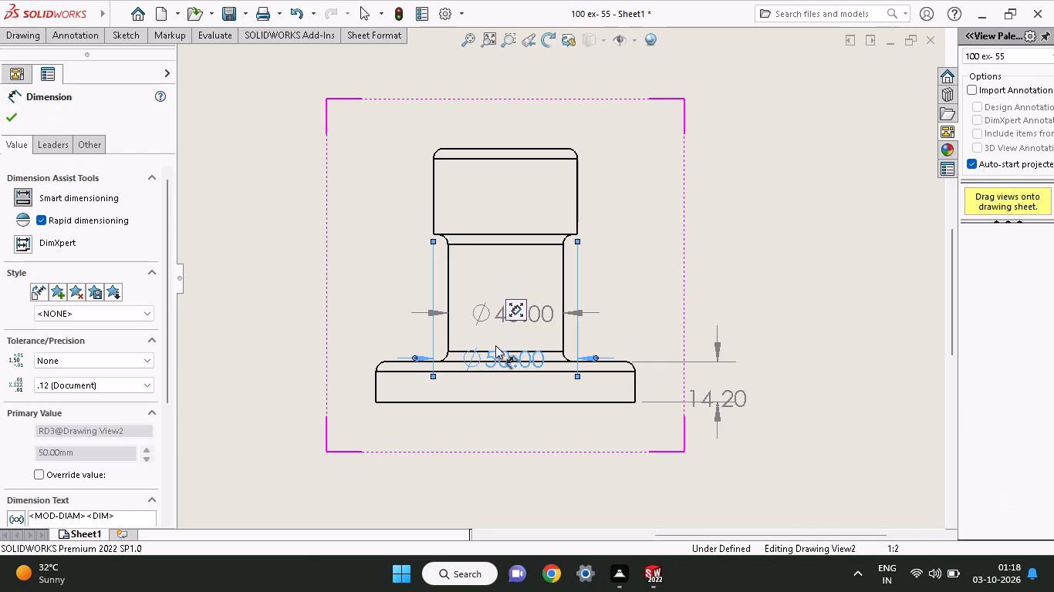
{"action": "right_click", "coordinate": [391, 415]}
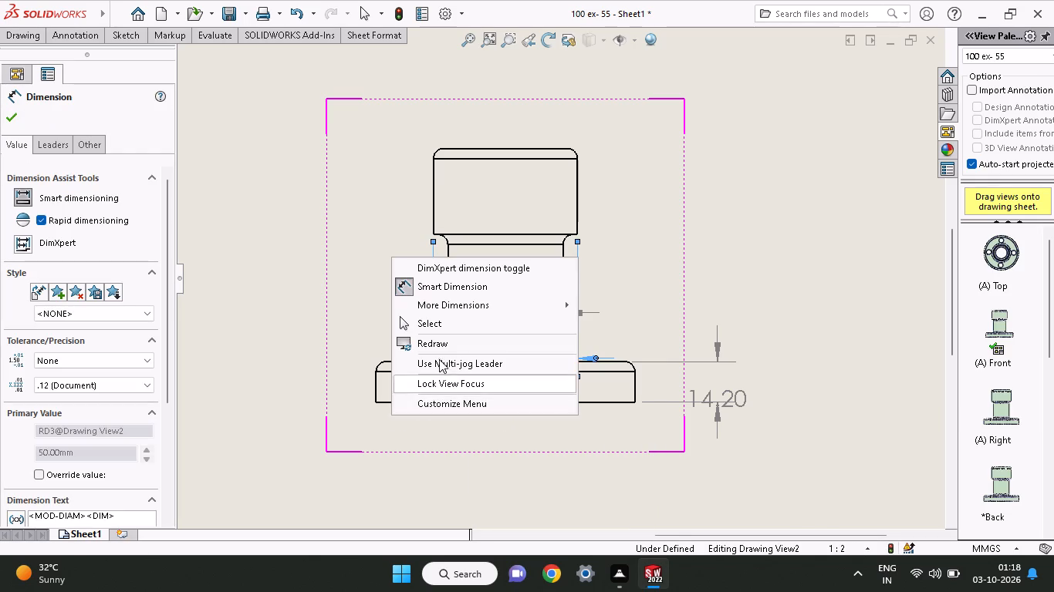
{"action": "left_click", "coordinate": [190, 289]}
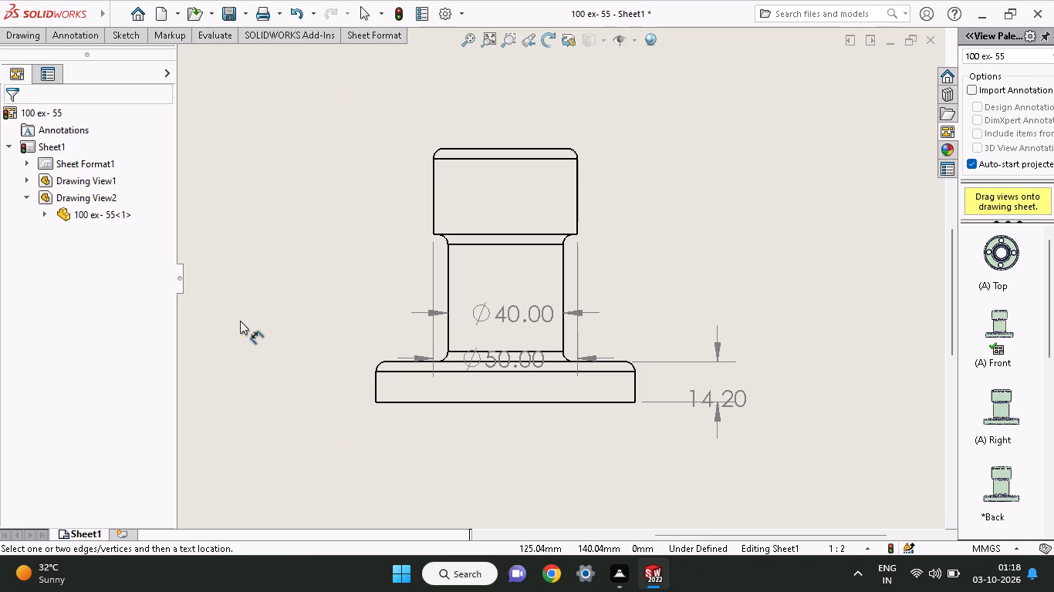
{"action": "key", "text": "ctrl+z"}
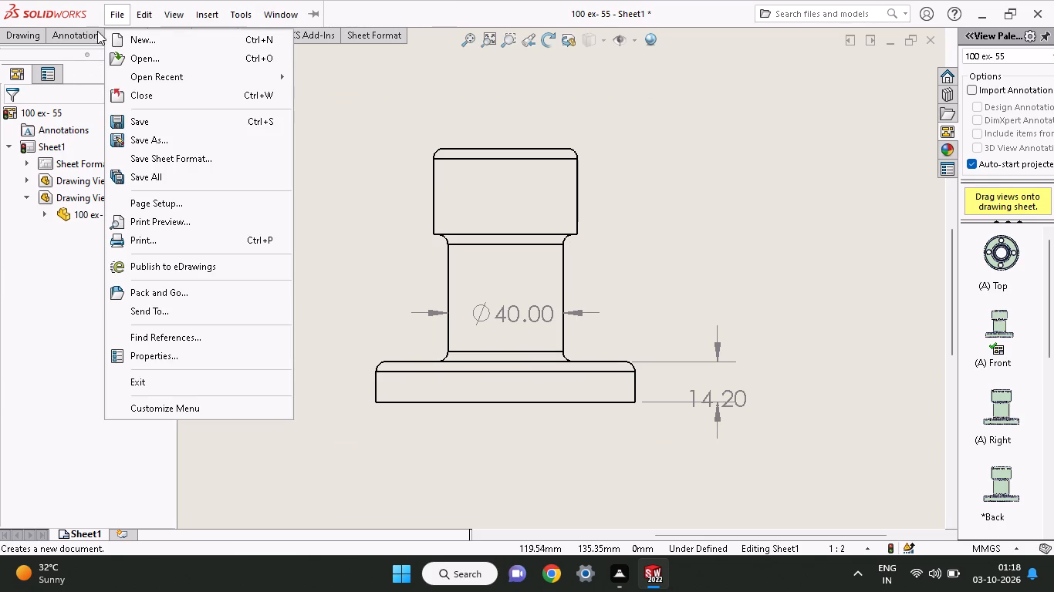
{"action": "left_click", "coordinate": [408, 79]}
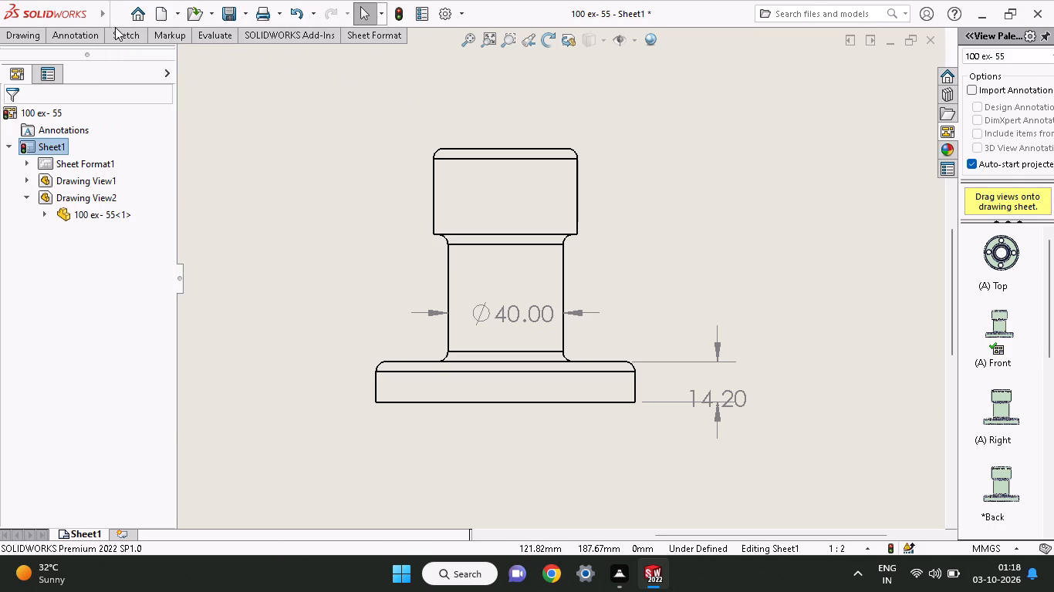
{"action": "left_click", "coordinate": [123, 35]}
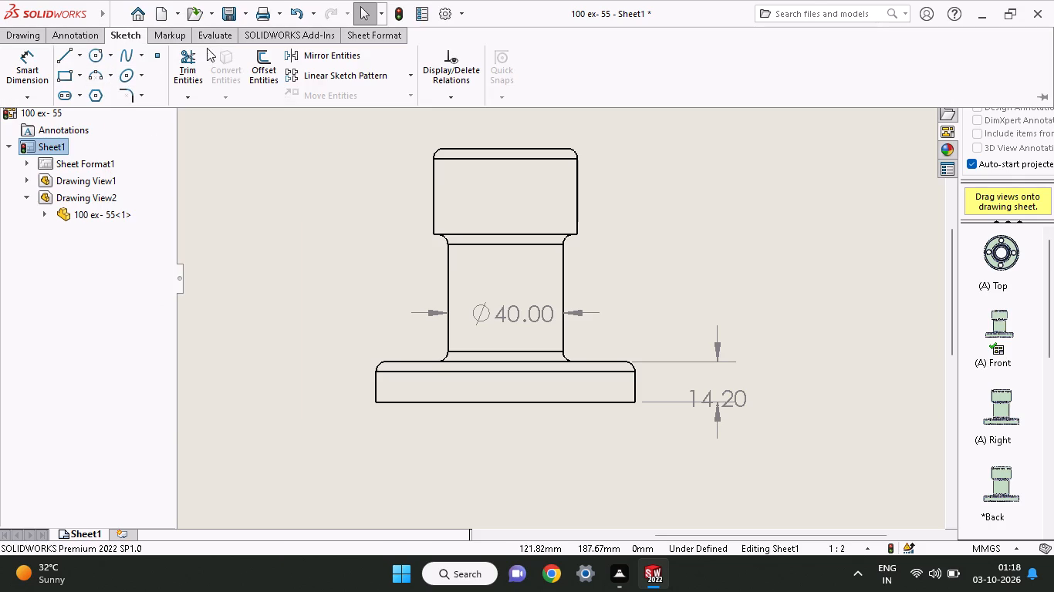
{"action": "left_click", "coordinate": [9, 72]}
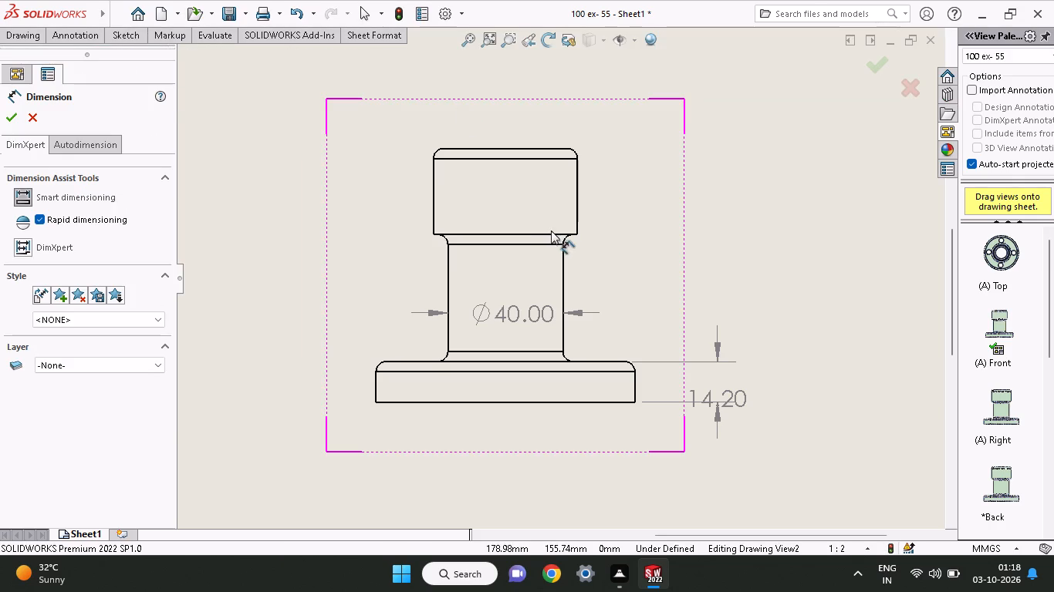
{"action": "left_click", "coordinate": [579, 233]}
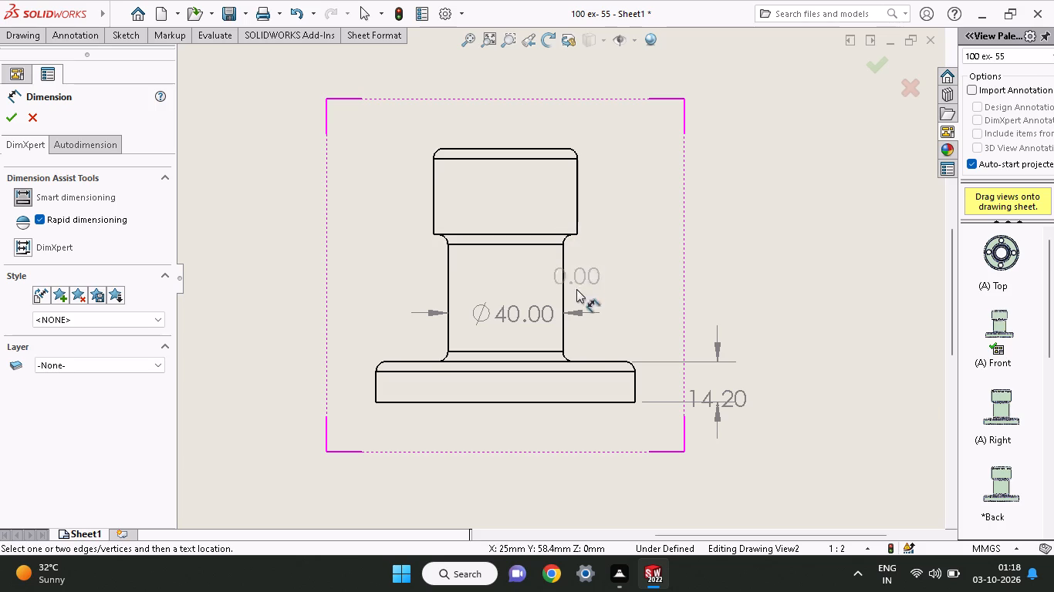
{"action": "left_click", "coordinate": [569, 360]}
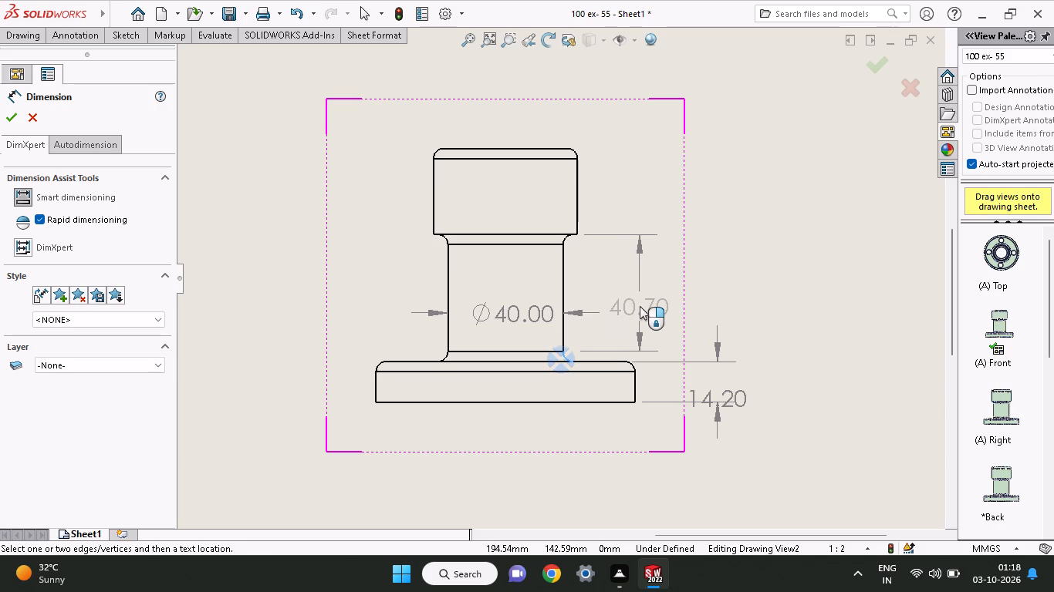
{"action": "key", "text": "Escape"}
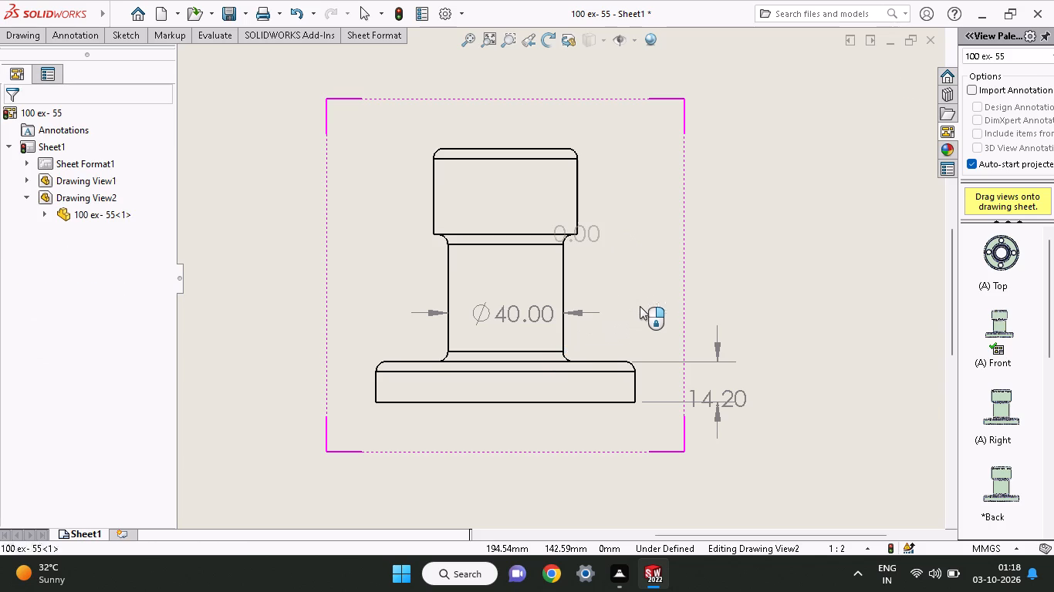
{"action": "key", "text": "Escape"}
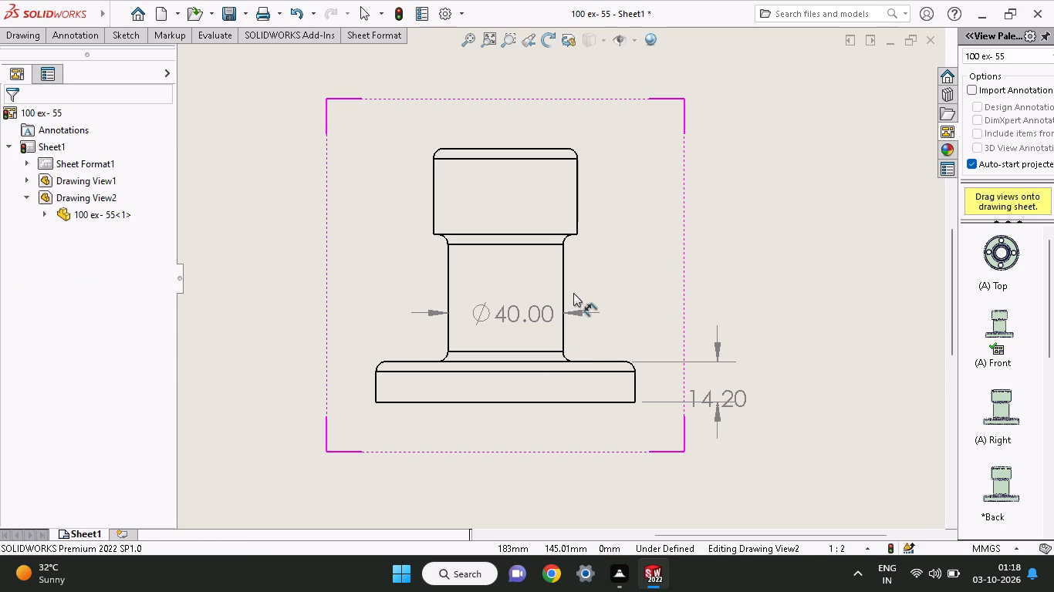
Dimension the height between the flange's top edge and the upper collar's lower edge in the front view, with the text beside the neck.
{"action": "left_click", "coordinate": [627, 360]}
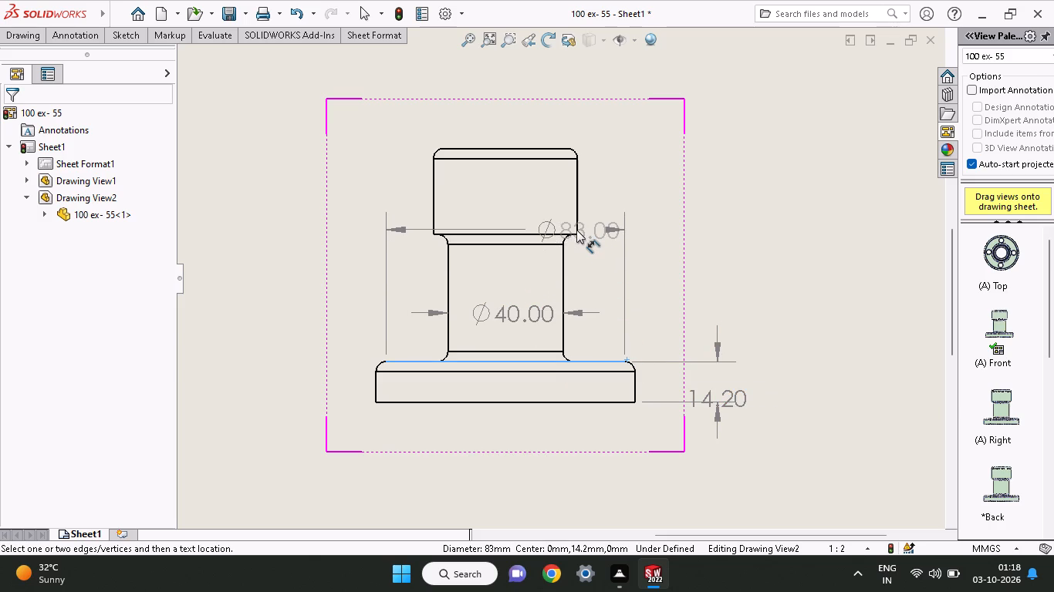
{"action": "left_click", "coordinate": [576, 235]}
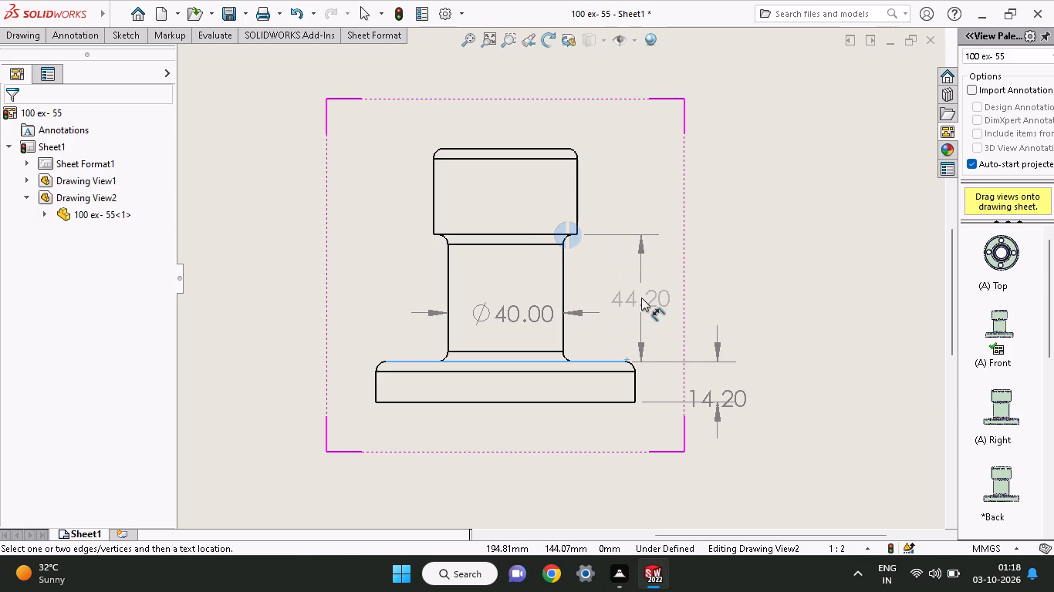
{"action": "left_click", "coordinate": [641, 298]}
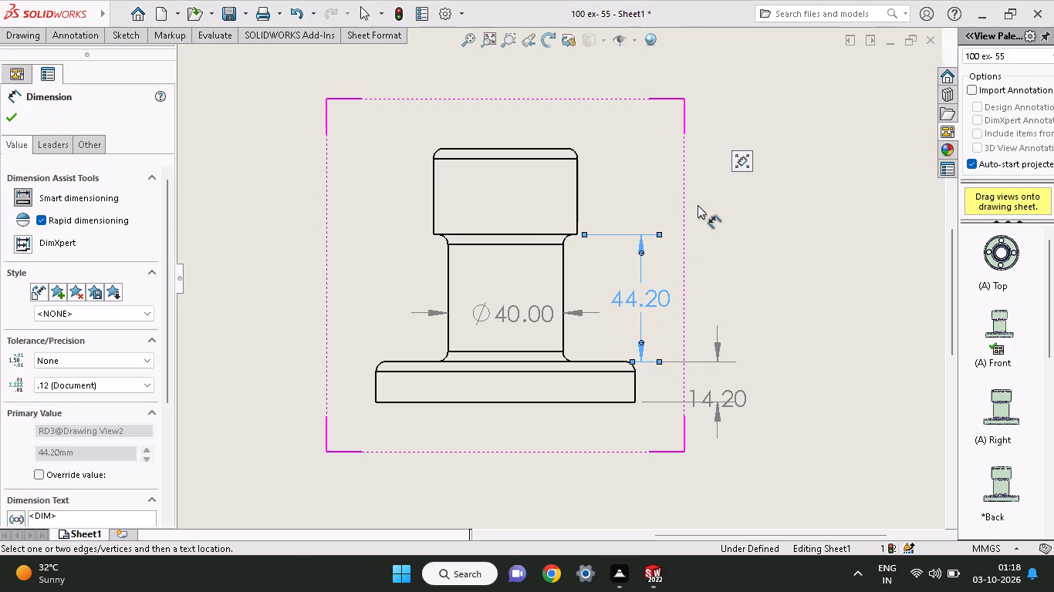
{"action": "left_click", "coordinate": [16, 112]}
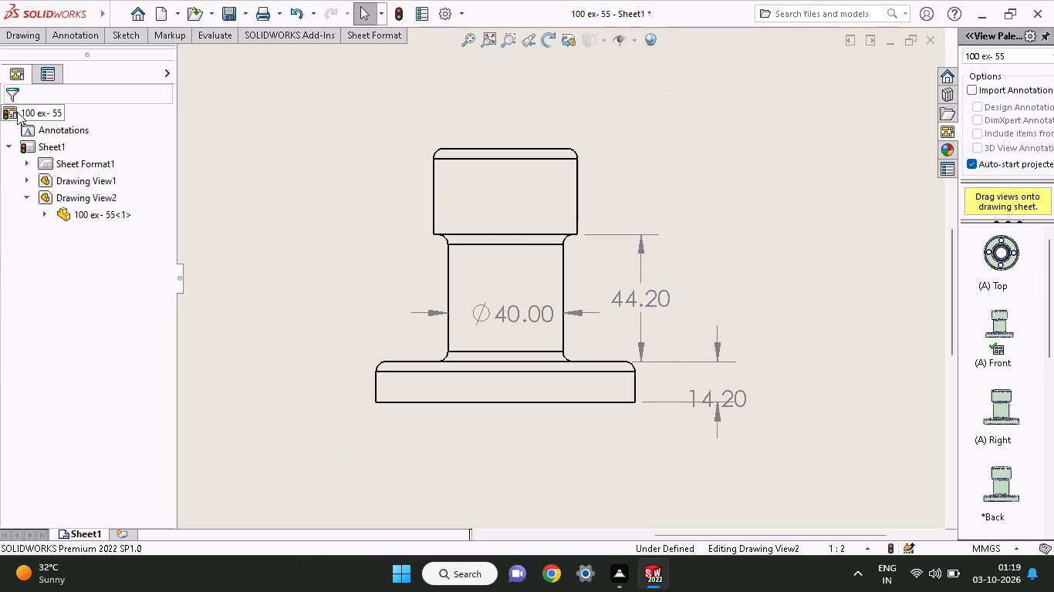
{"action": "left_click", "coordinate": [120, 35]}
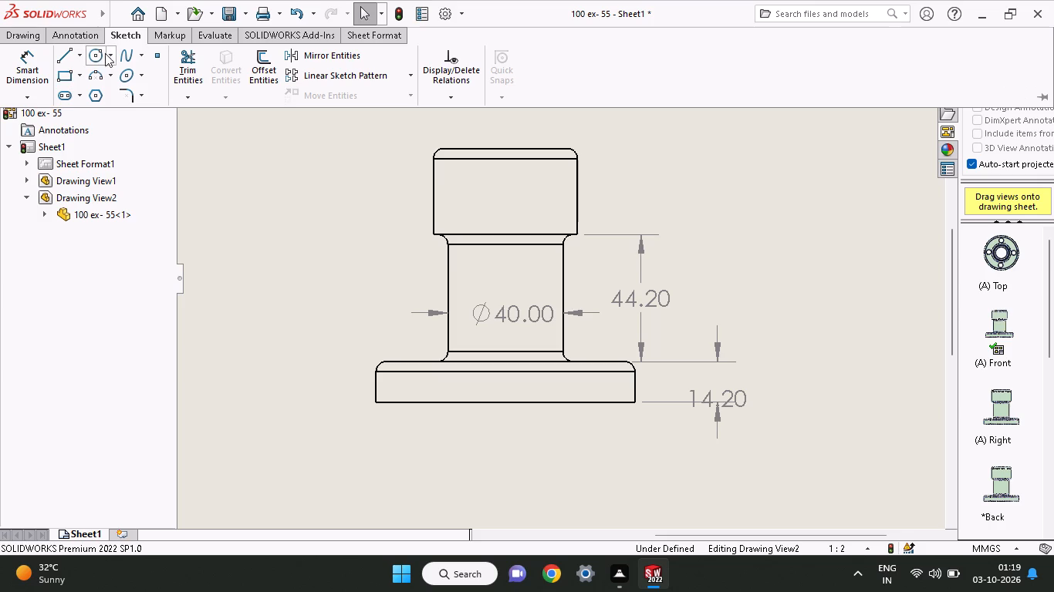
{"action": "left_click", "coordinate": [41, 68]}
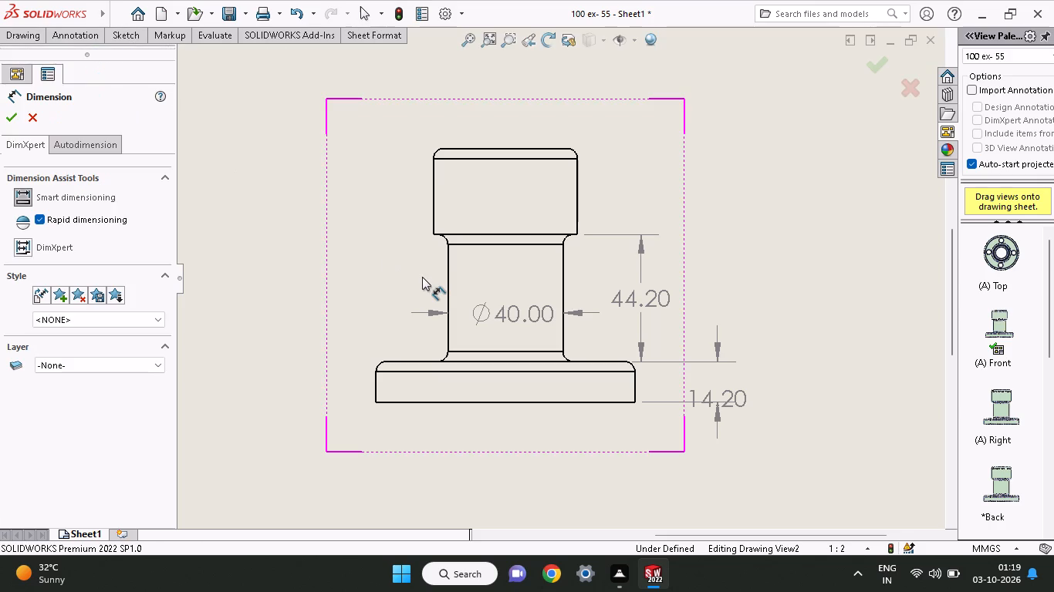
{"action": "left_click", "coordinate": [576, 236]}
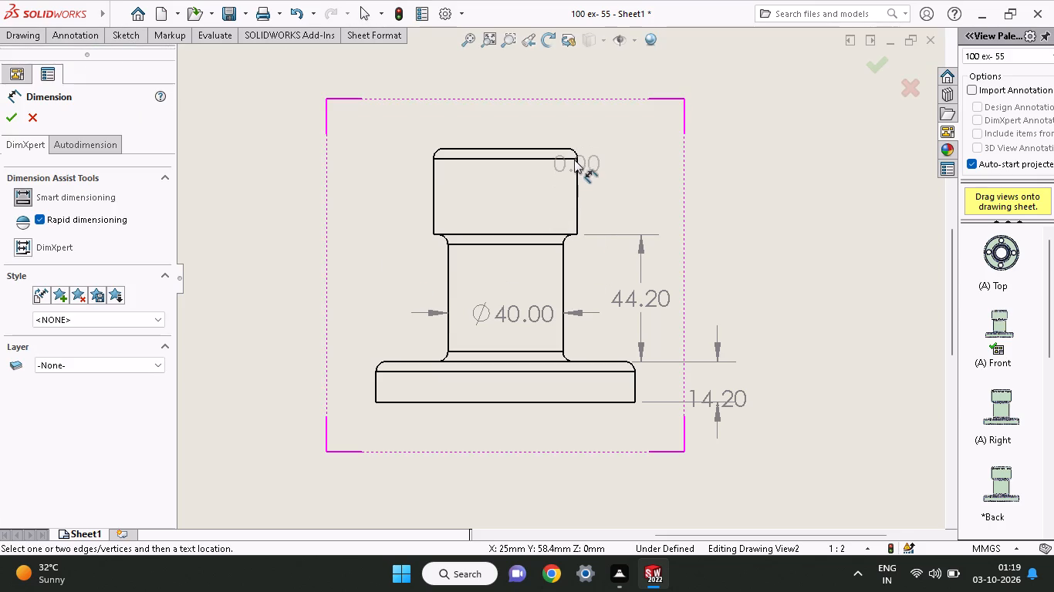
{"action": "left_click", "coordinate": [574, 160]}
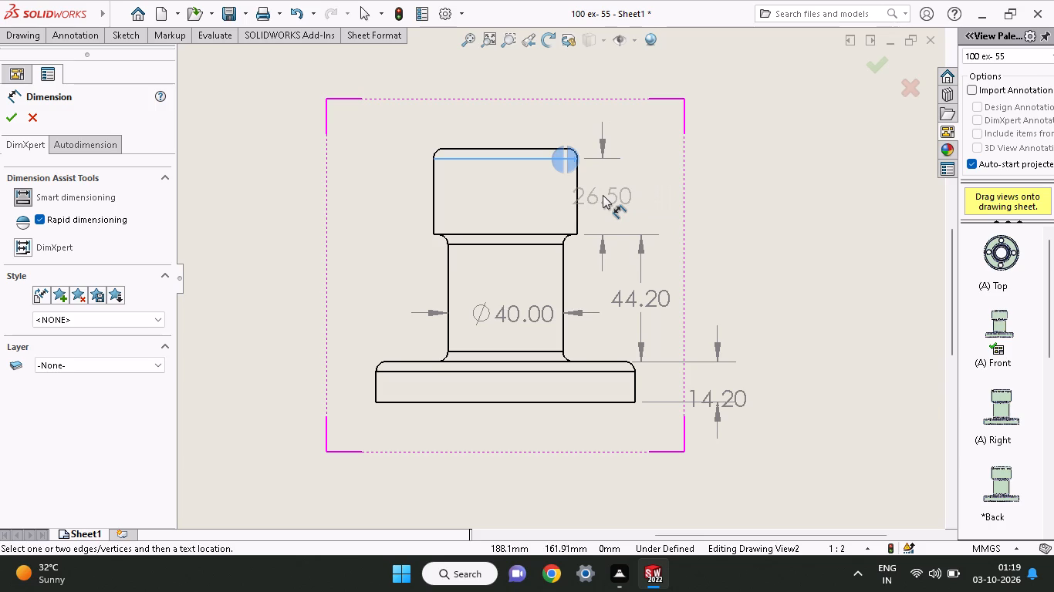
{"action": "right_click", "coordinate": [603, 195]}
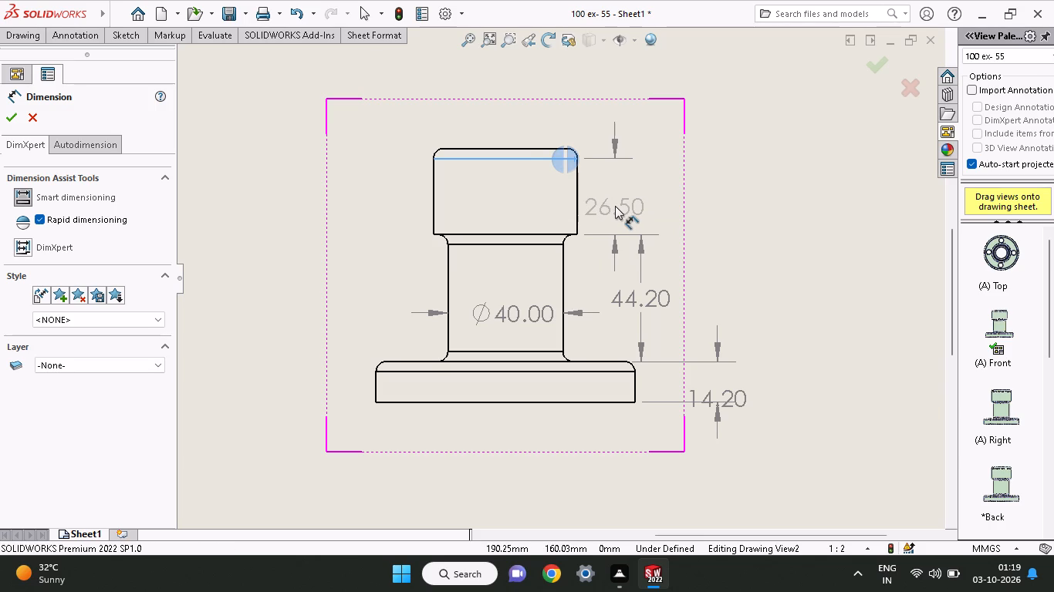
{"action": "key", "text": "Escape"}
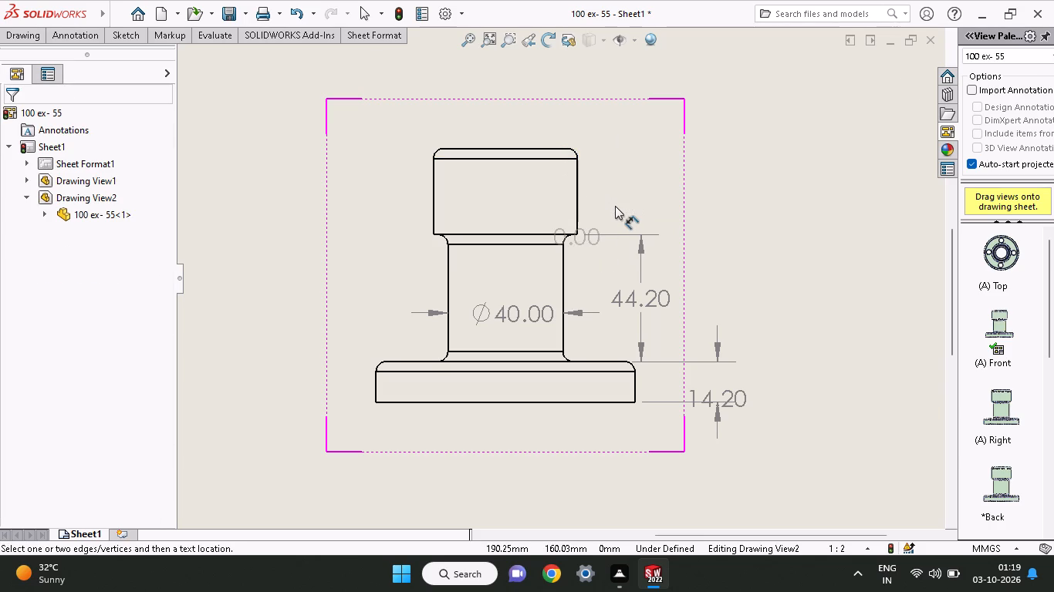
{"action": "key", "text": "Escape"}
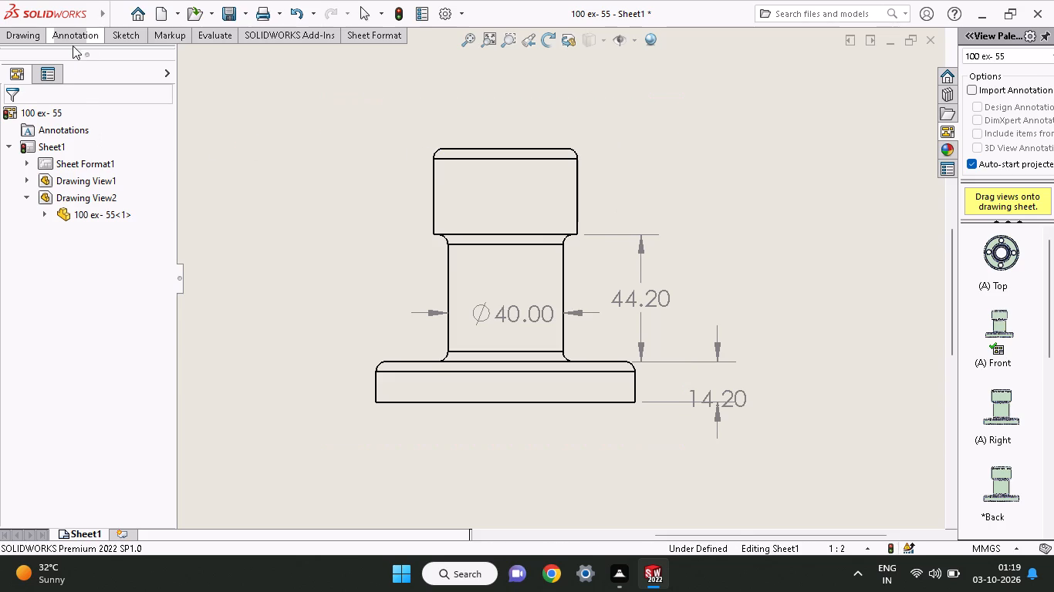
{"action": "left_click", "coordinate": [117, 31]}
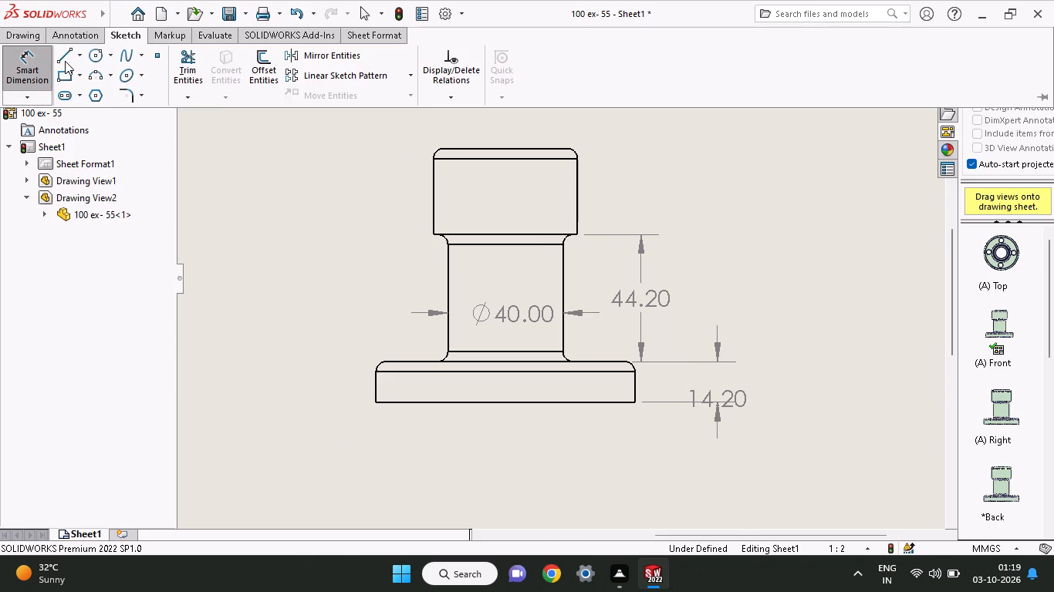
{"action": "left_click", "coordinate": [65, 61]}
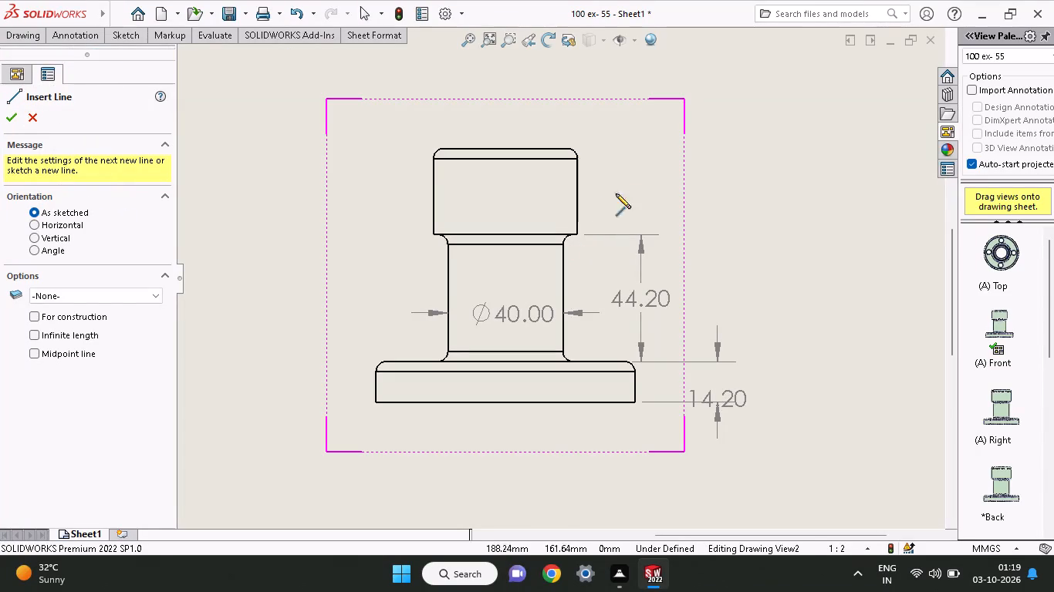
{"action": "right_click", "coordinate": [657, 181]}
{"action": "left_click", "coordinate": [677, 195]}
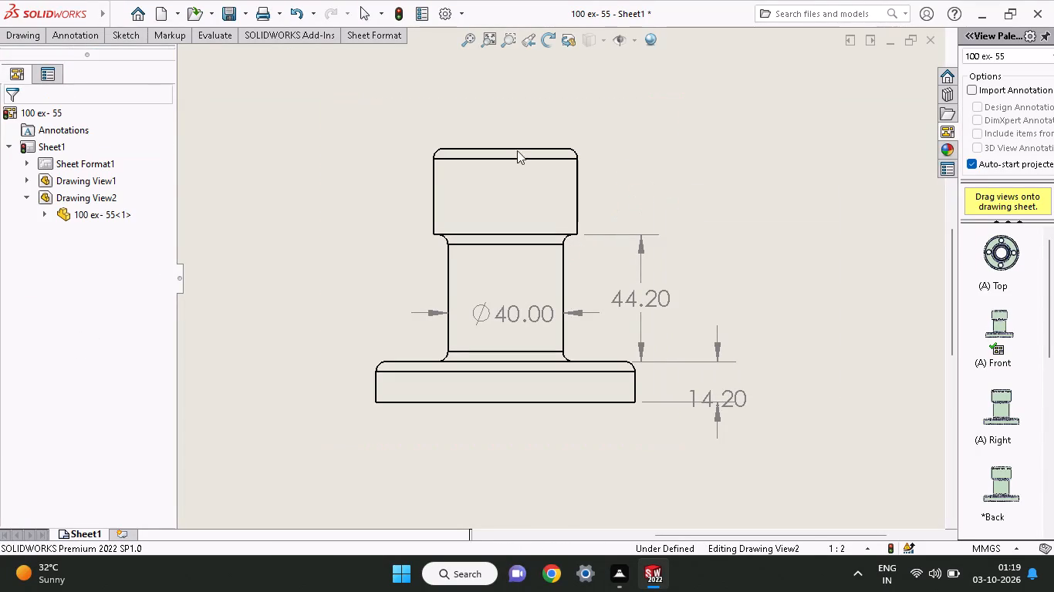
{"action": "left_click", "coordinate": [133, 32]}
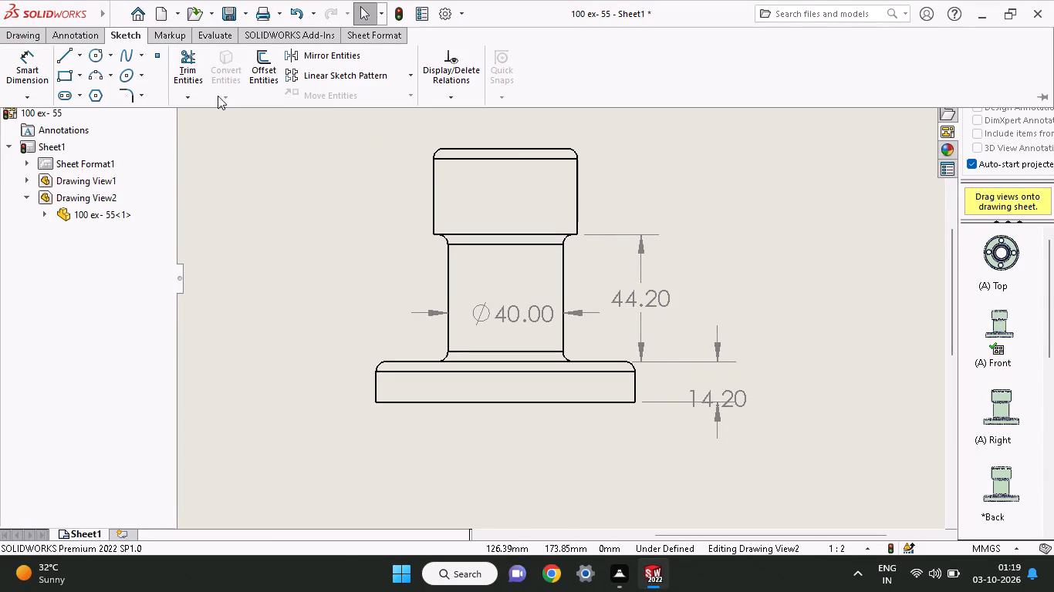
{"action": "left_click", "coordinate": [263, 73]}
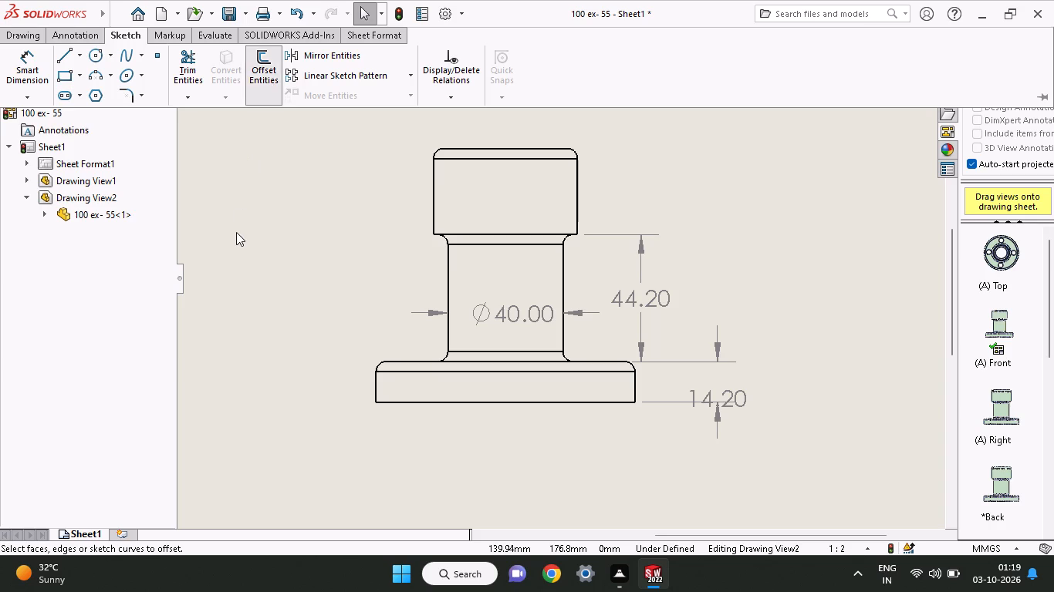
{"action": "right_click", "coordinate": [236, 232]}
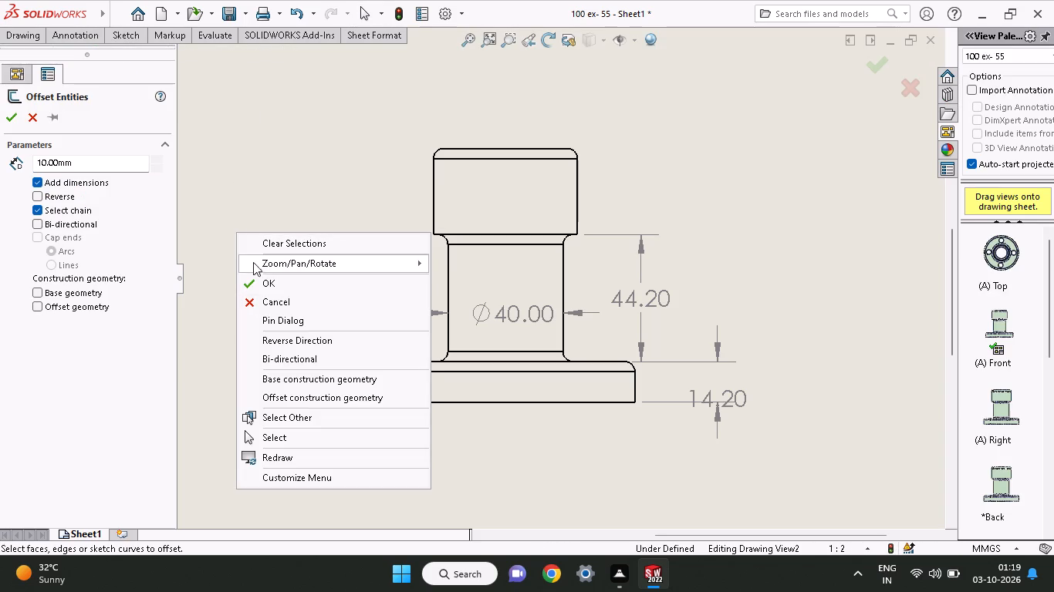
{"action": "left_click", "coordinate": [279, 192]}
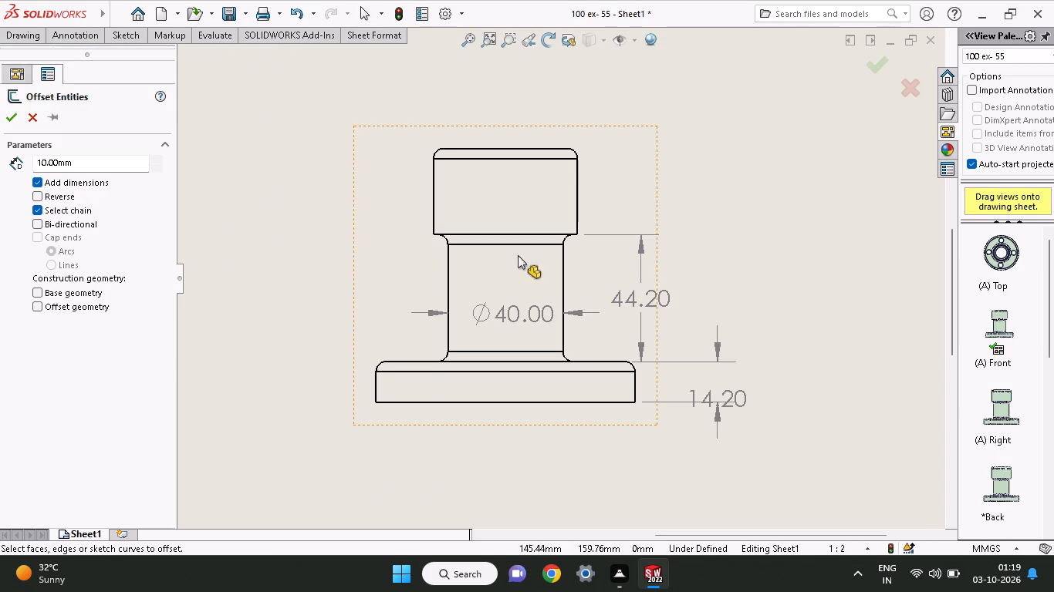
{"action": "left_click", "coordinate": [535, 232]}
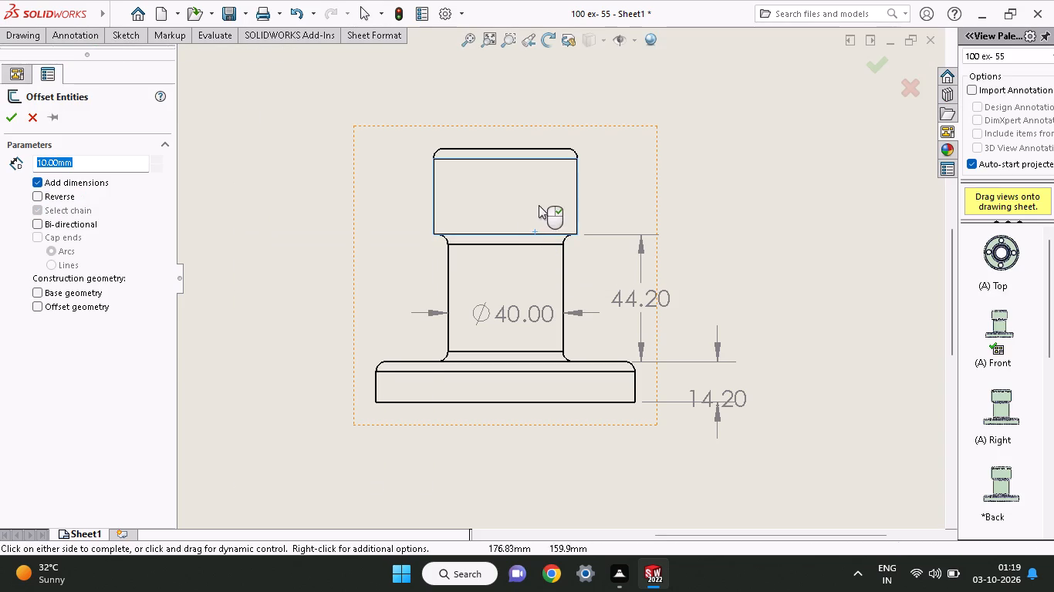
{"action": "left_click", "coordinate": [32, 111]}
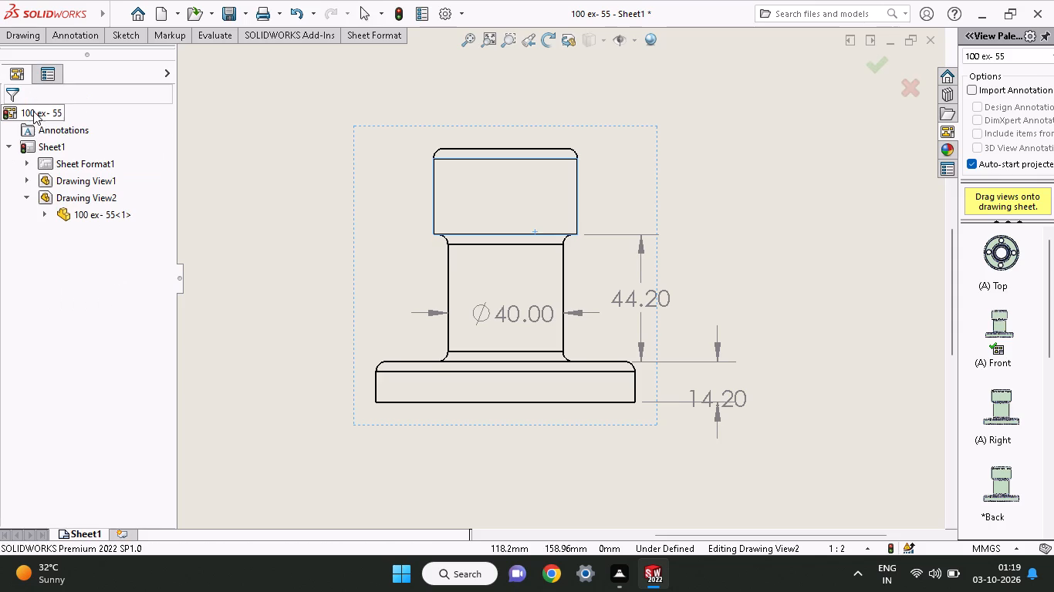
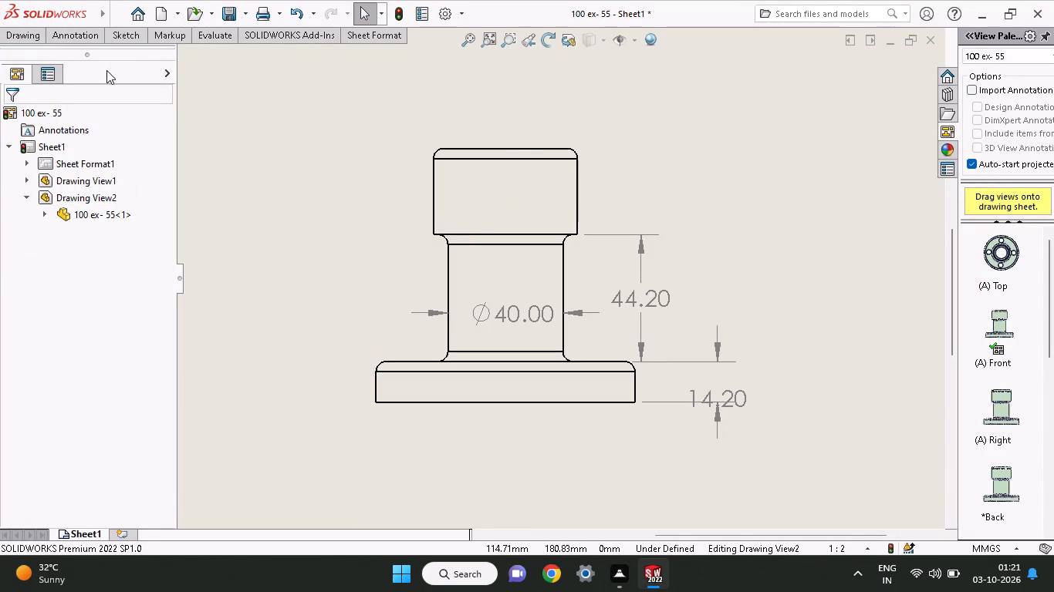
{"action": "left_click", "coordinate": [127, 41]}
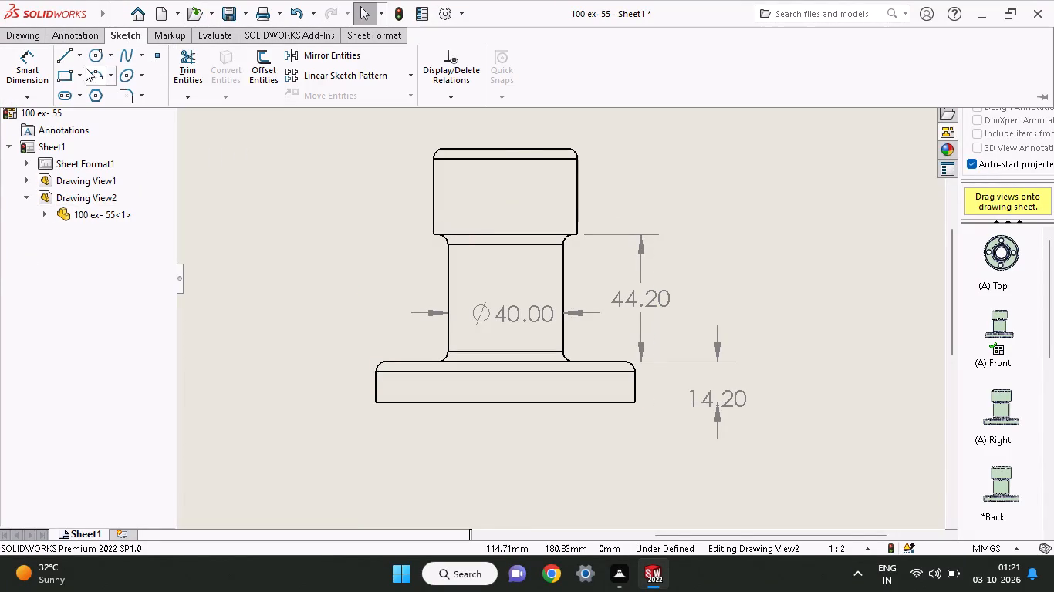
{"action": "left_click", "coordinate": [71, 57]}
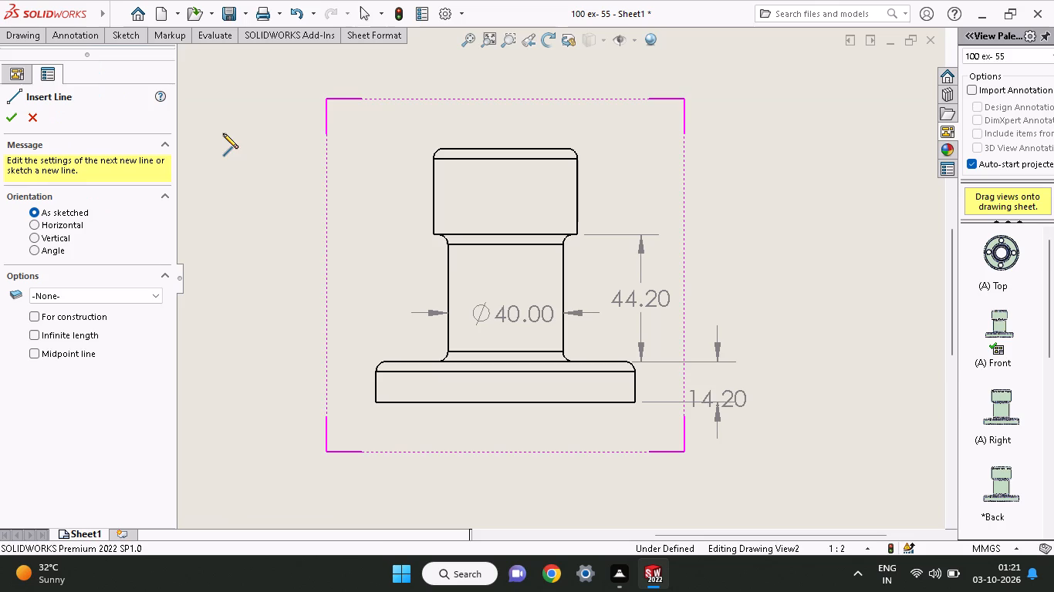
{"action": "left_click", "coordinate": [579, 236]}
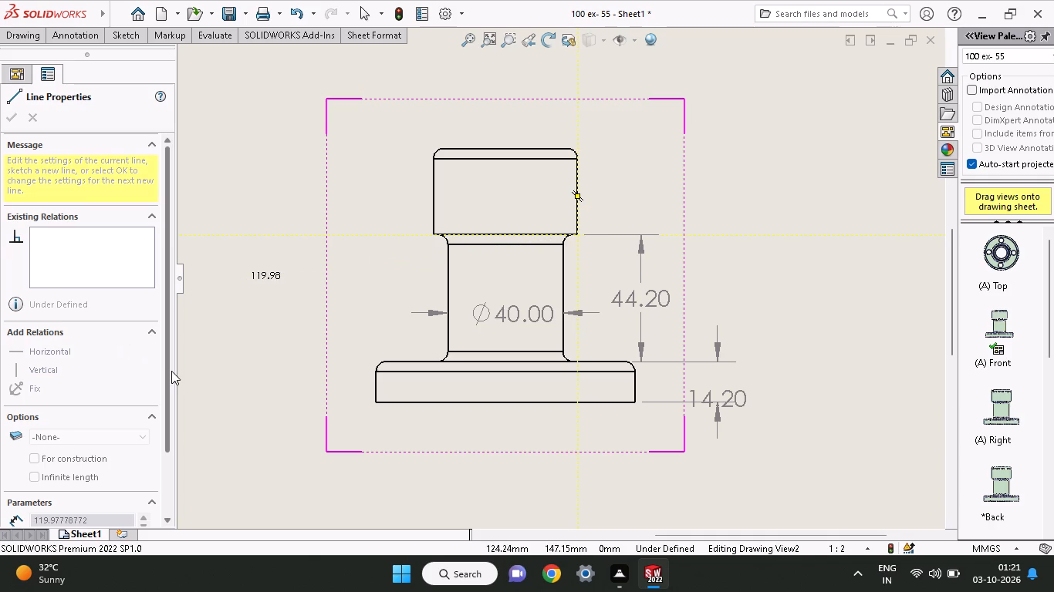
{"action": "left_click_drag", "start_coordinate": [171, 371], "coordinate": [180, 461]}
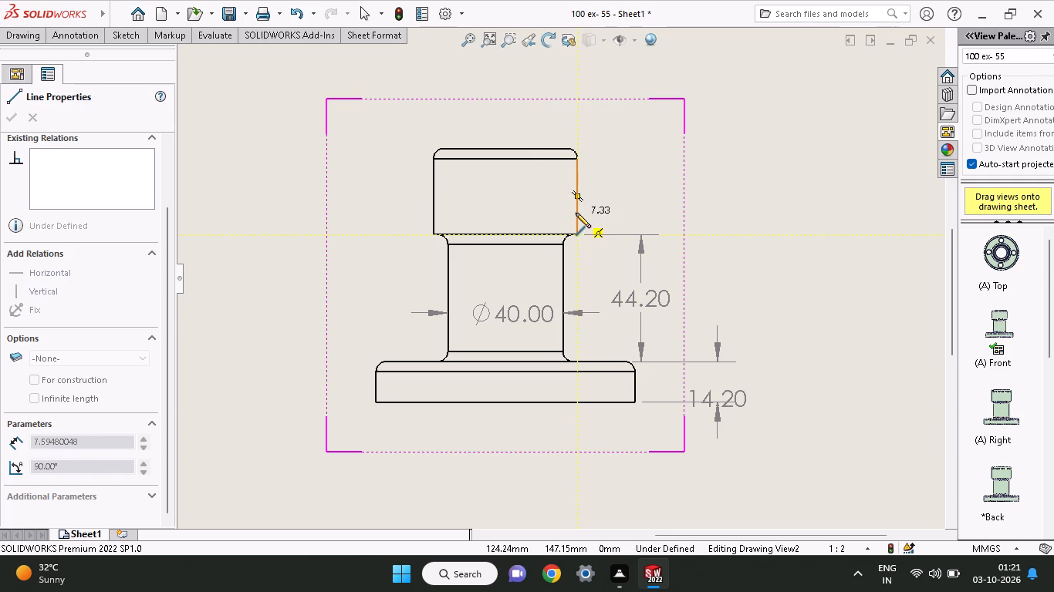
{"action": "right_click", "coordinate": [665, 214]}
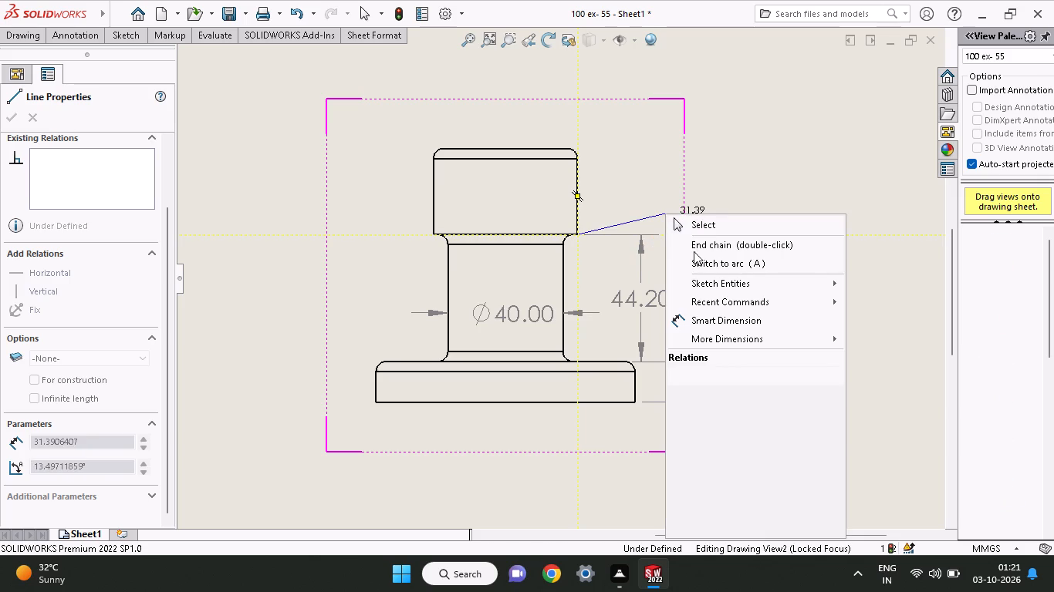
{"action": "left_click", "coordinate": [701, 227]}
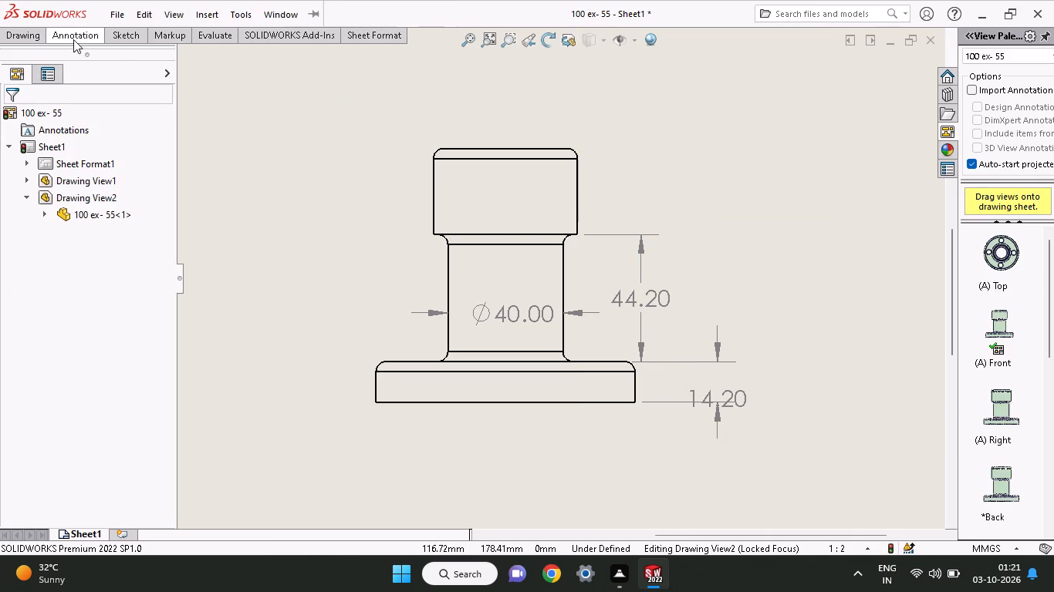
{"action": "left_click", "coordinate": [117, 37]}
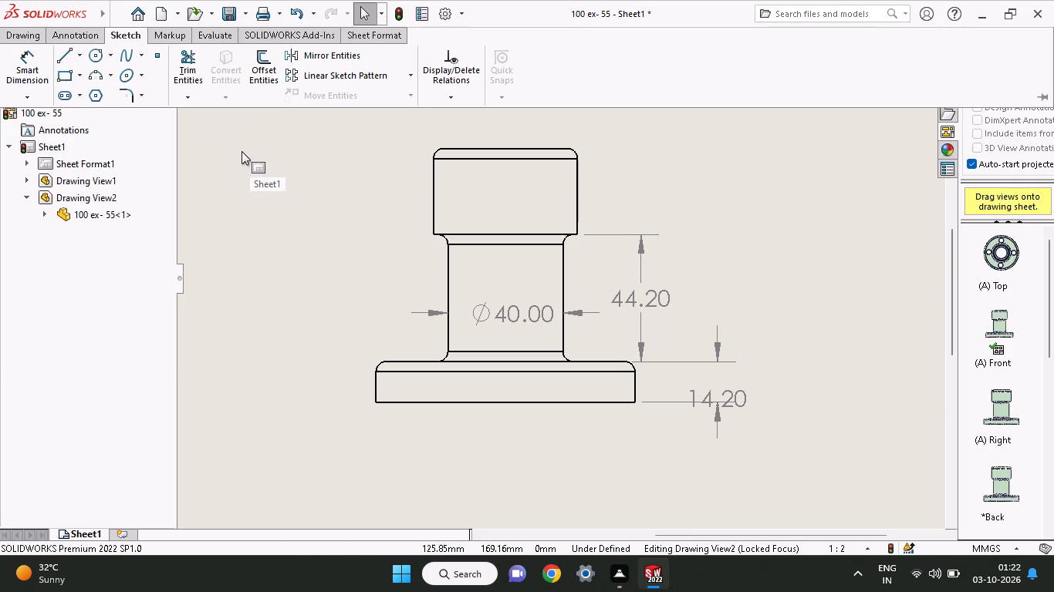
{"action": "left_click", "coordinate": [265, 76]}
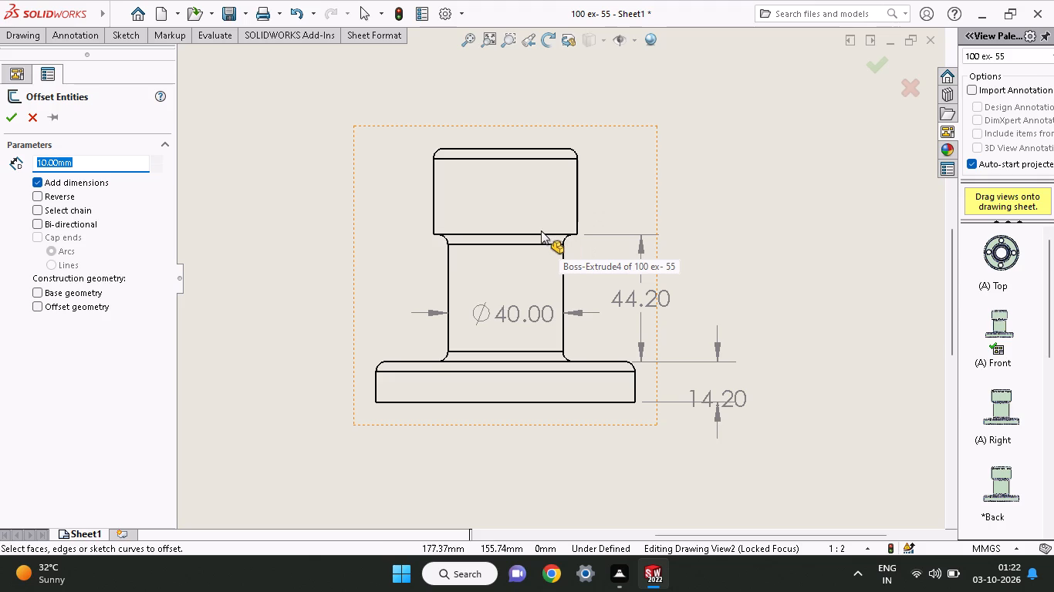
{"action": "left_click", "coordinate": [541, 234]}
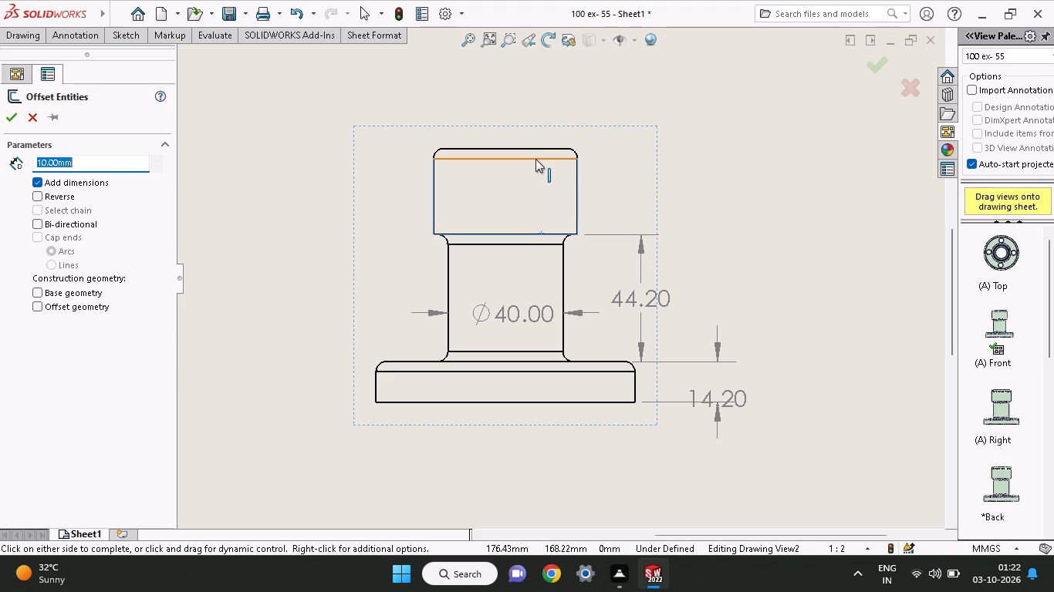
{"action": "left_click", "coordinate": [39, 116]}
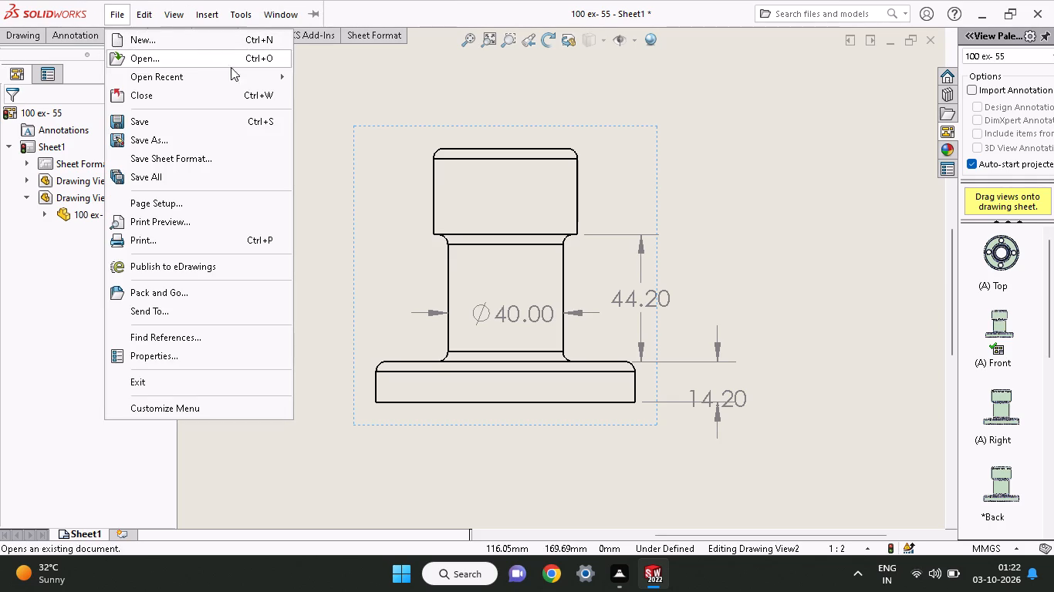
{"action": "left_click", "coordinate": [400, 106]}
Sketch a 50 mm horizontal line along the upper collar's lower edge, from corner to corner, in the front view.
{"action": "left_click", "coordinate": [137, 30]}
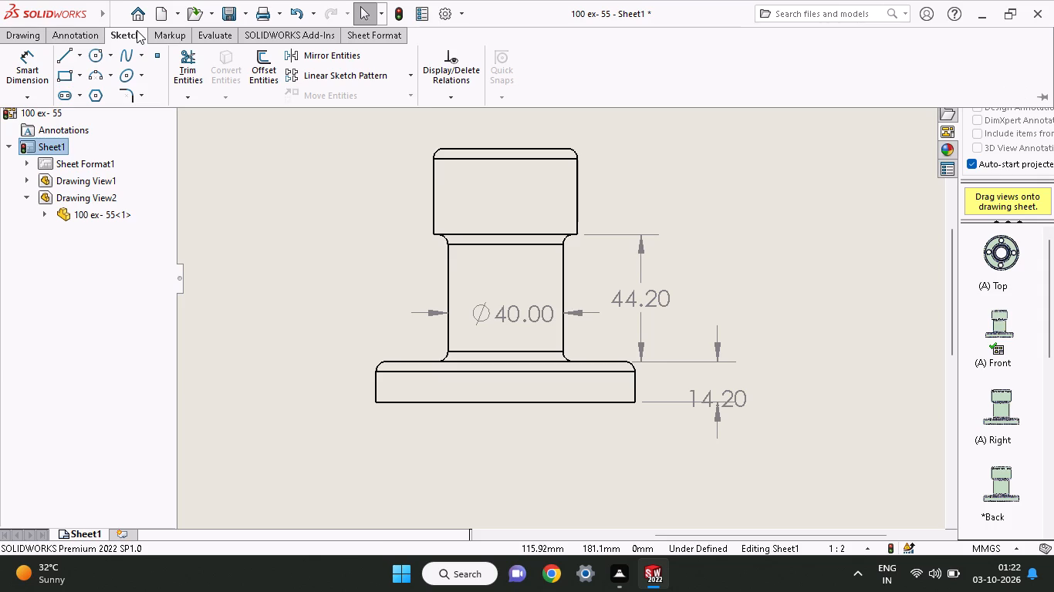
{"action": "left_click", "coordinate": [66, 49]}
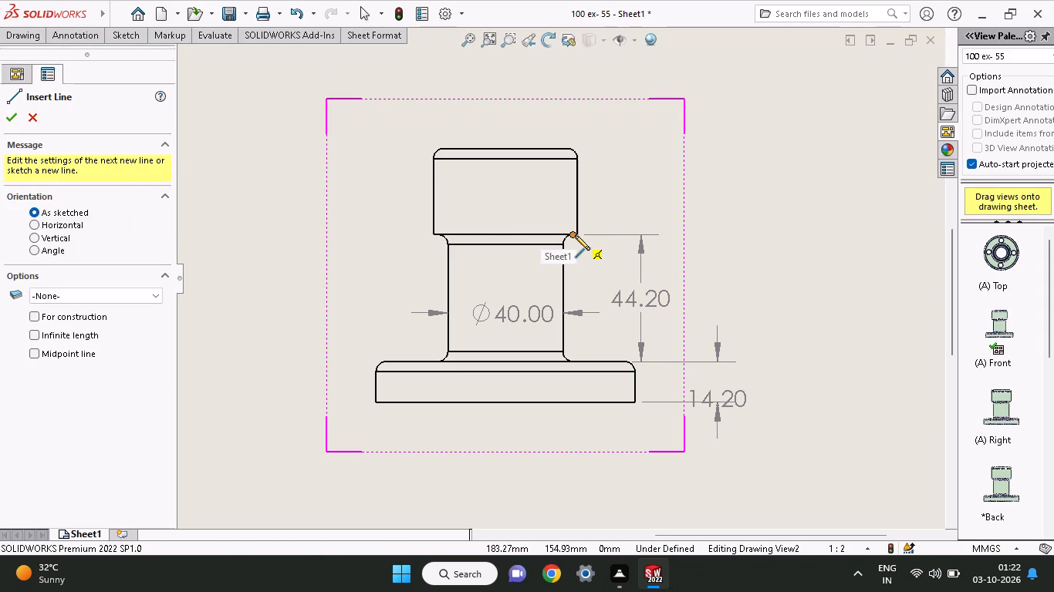
{"action": "left_click", "coordinate": [577, 235]}
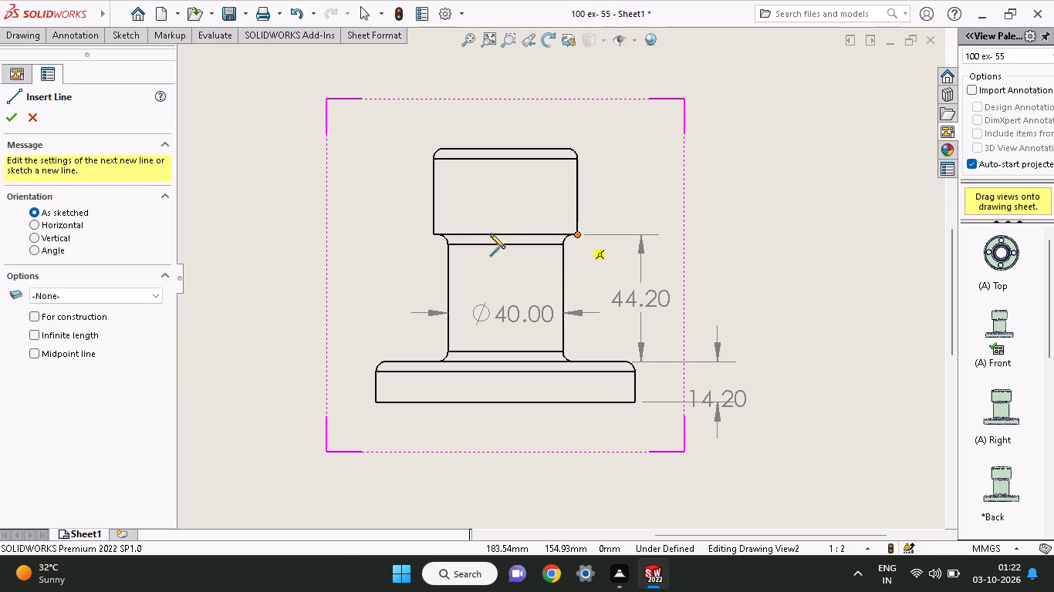
{"action": "left_click", "coordinate": [433, 231]}
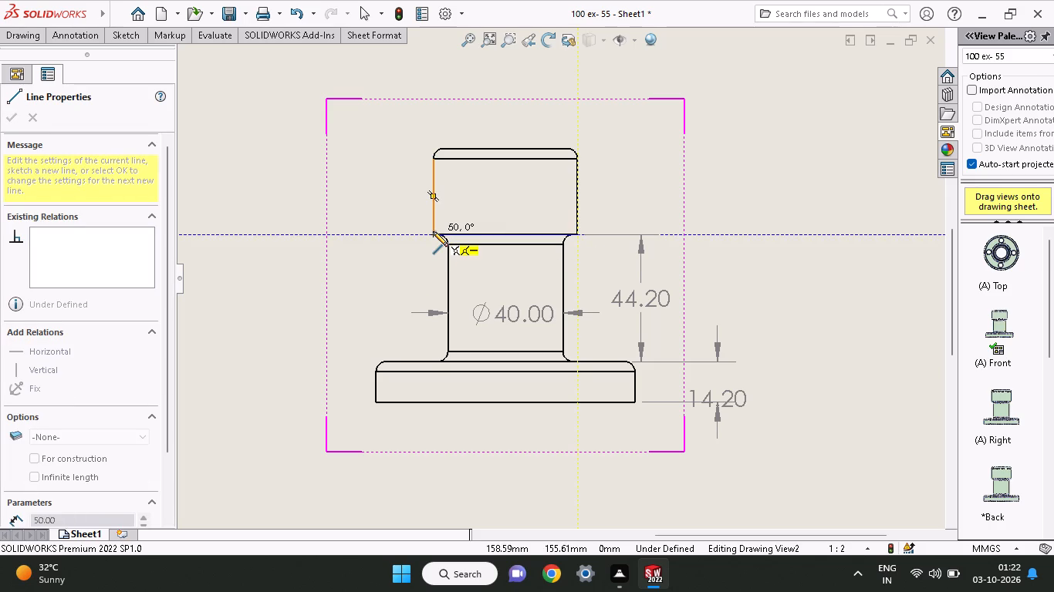
{"action": "right_click", "coordinate": [398, 211]}
{"action": "left_click", "coordinate": [414, 224]}
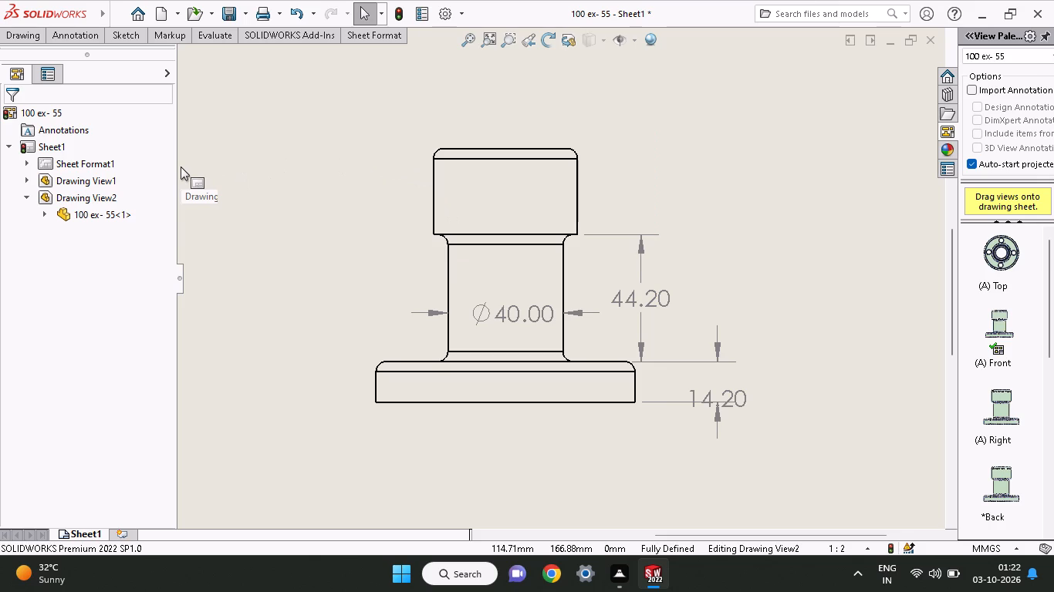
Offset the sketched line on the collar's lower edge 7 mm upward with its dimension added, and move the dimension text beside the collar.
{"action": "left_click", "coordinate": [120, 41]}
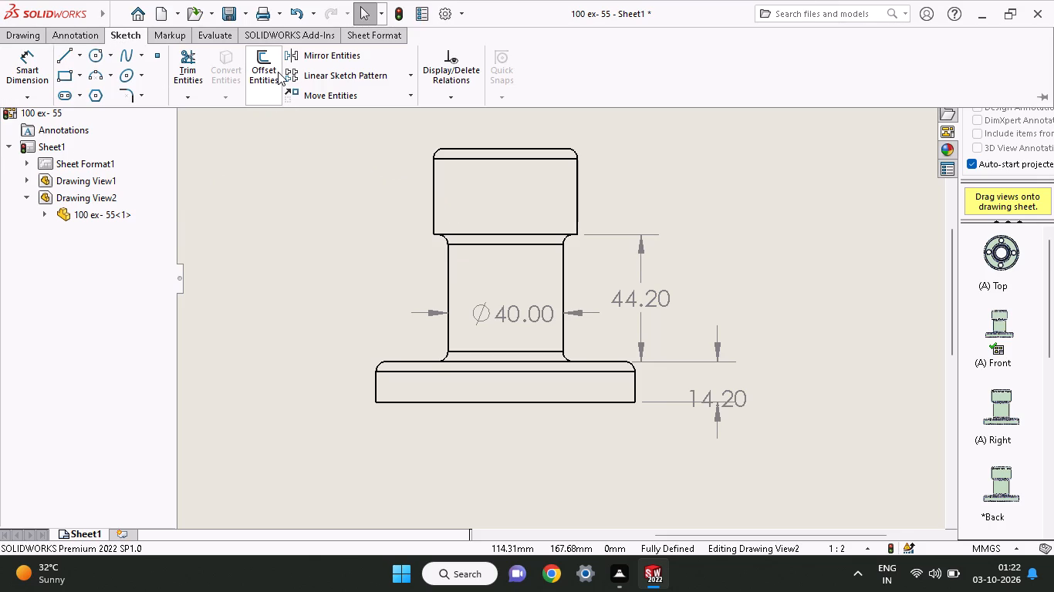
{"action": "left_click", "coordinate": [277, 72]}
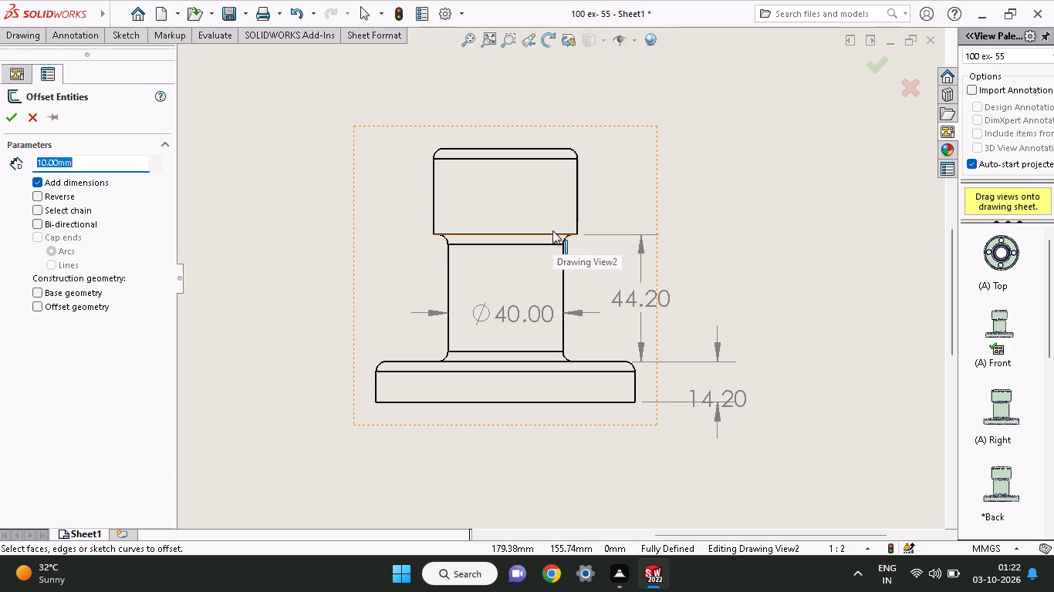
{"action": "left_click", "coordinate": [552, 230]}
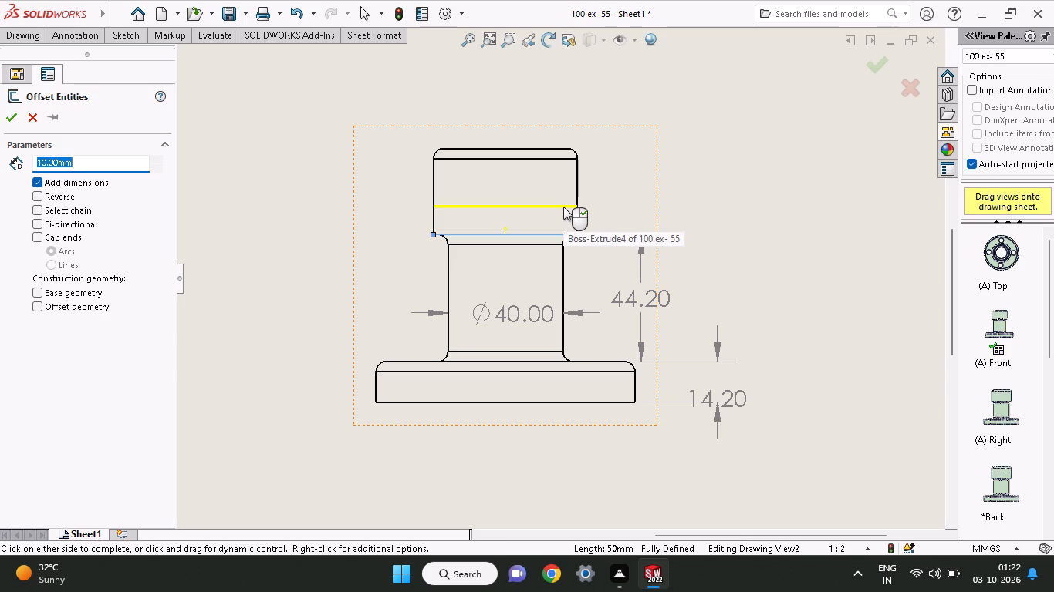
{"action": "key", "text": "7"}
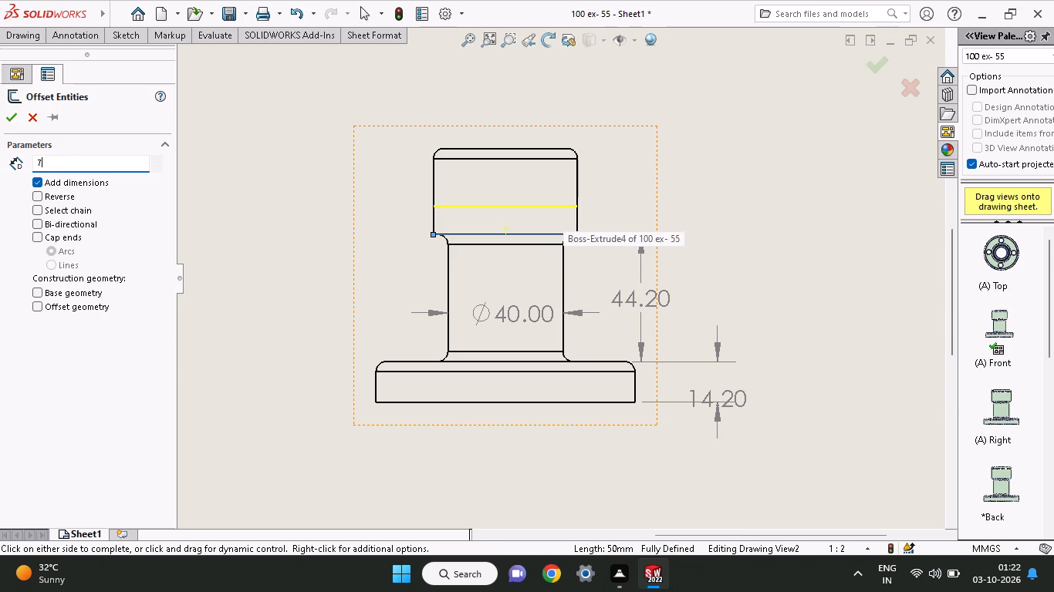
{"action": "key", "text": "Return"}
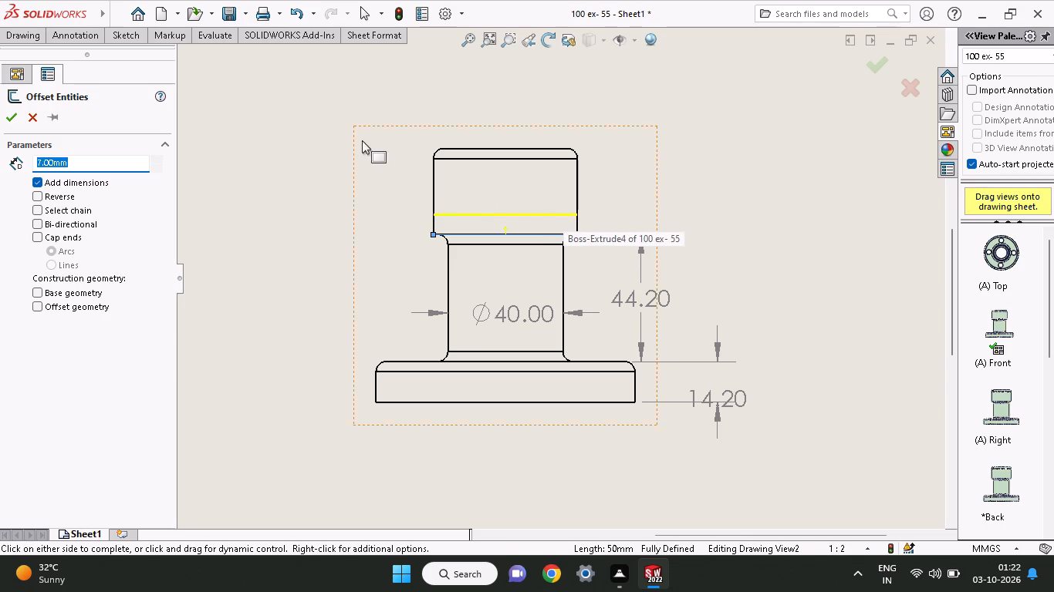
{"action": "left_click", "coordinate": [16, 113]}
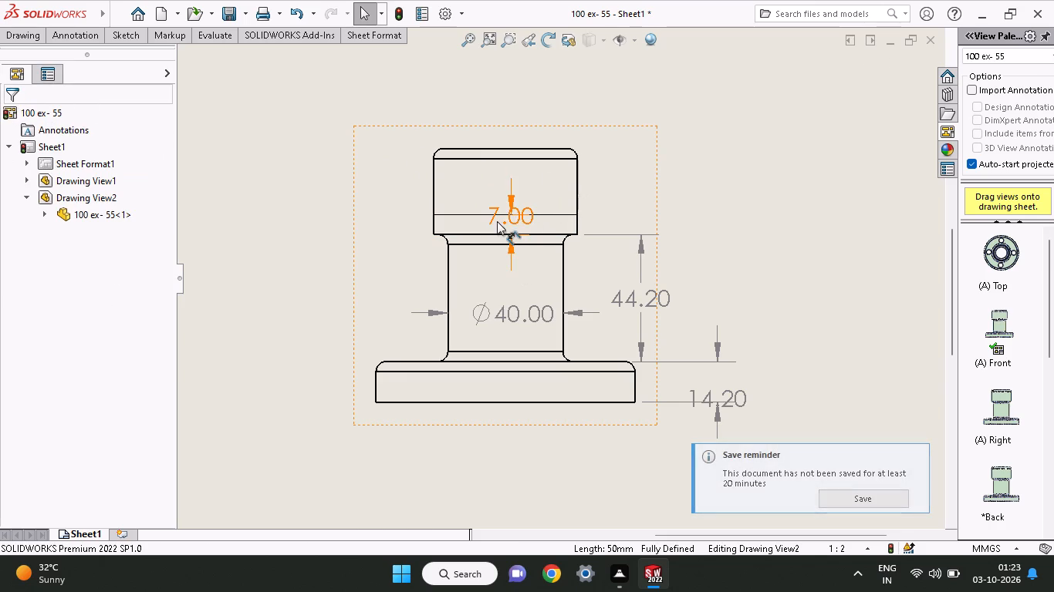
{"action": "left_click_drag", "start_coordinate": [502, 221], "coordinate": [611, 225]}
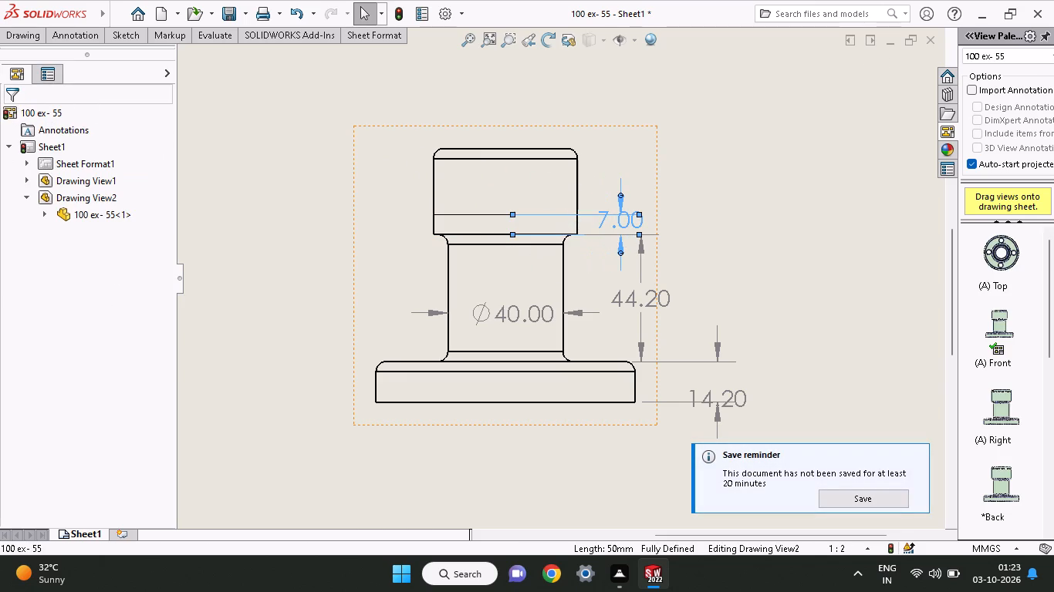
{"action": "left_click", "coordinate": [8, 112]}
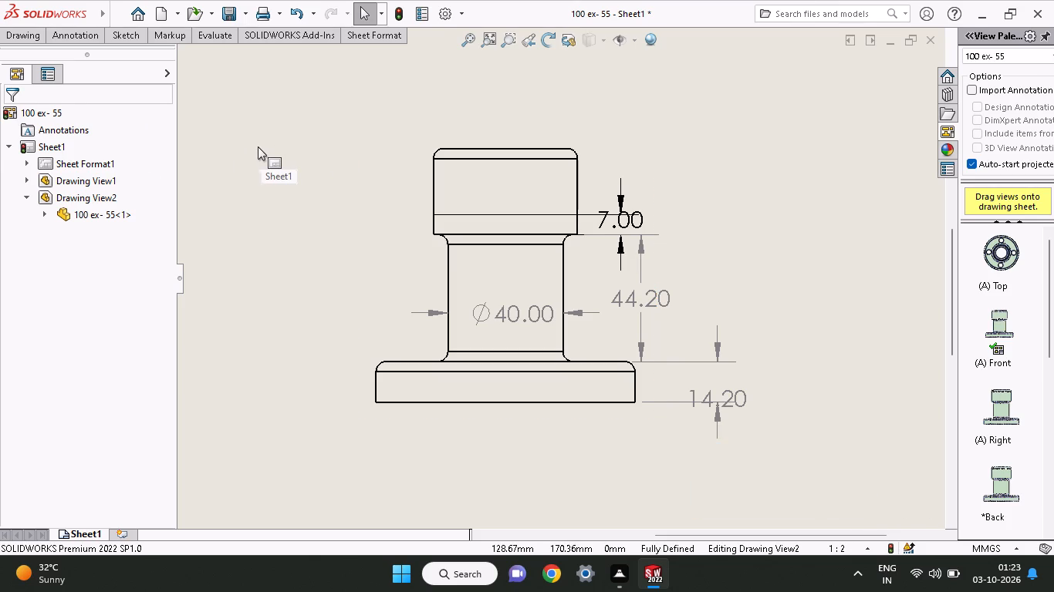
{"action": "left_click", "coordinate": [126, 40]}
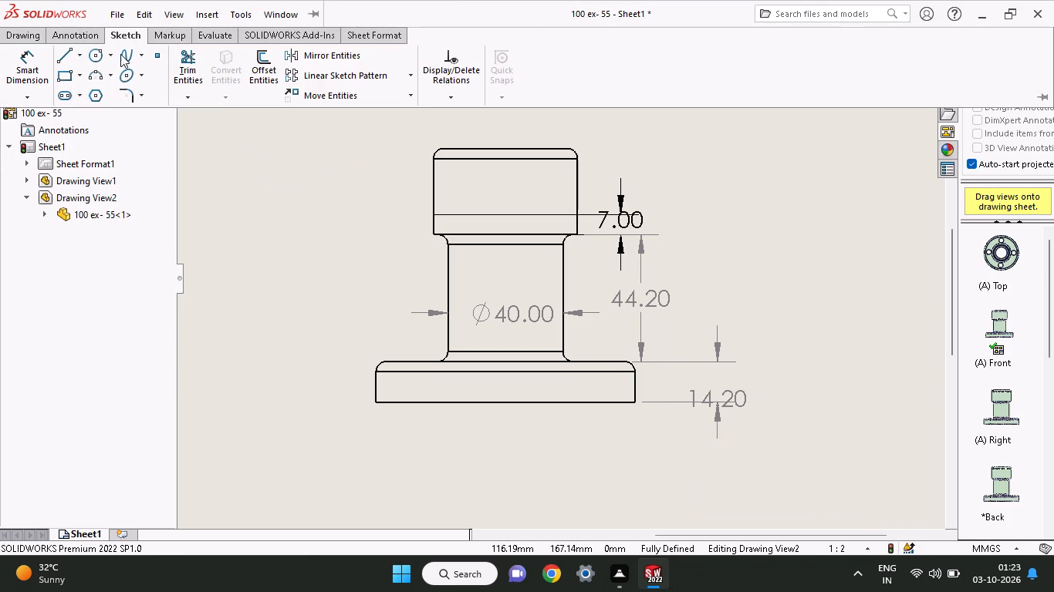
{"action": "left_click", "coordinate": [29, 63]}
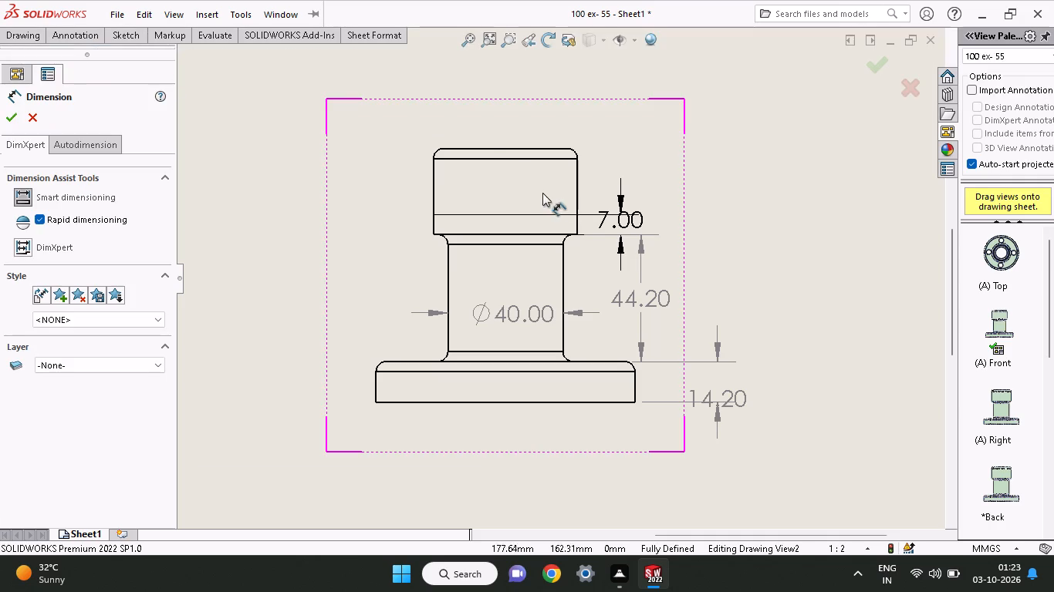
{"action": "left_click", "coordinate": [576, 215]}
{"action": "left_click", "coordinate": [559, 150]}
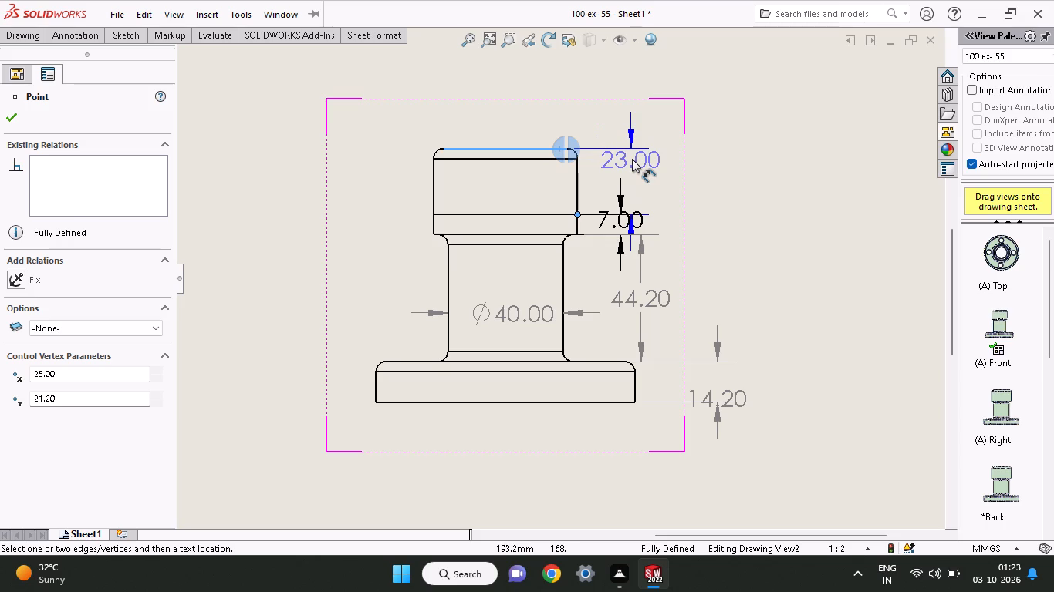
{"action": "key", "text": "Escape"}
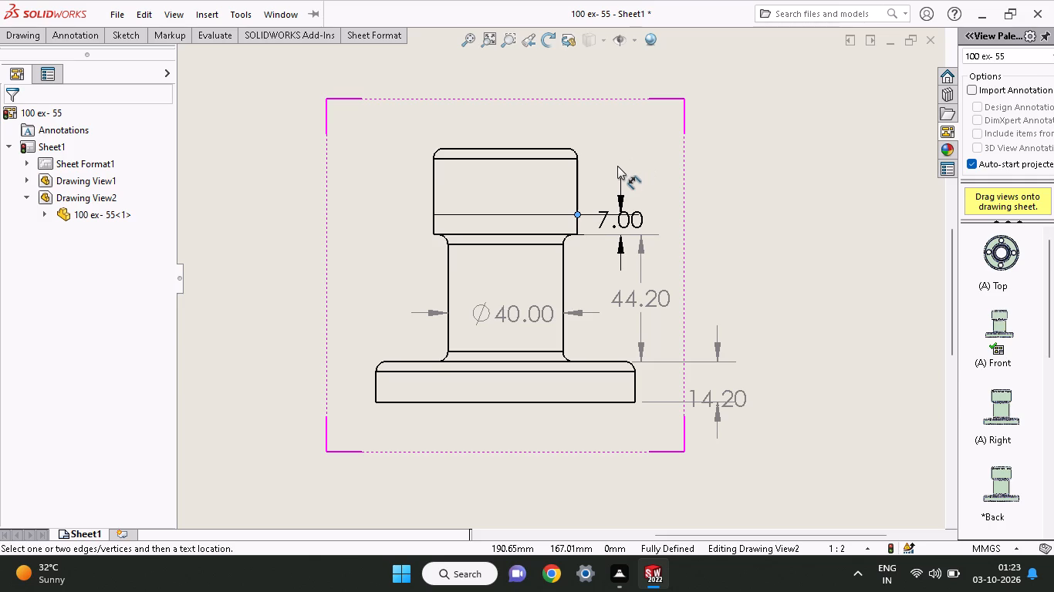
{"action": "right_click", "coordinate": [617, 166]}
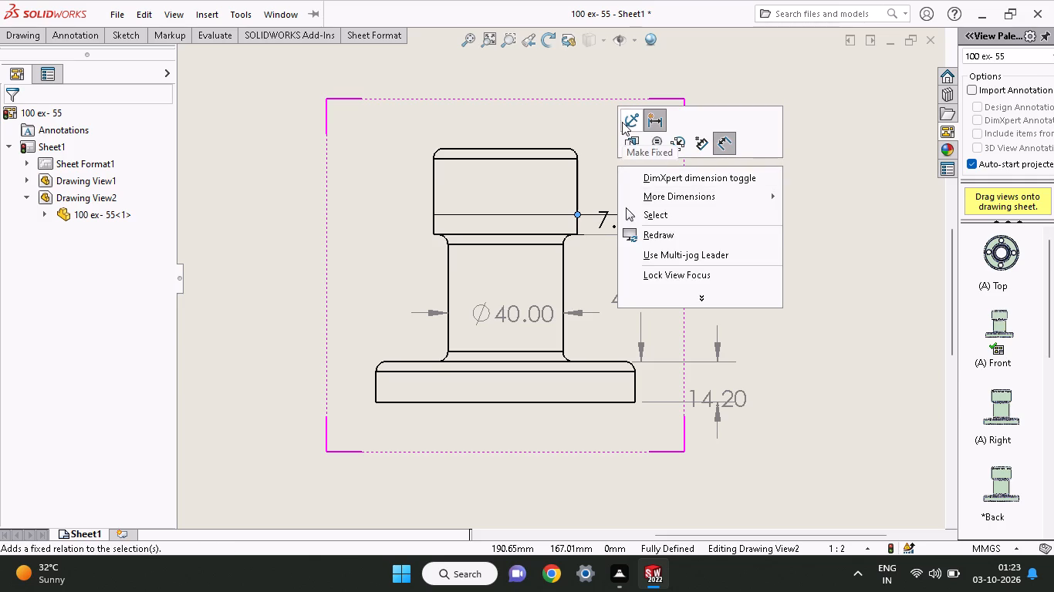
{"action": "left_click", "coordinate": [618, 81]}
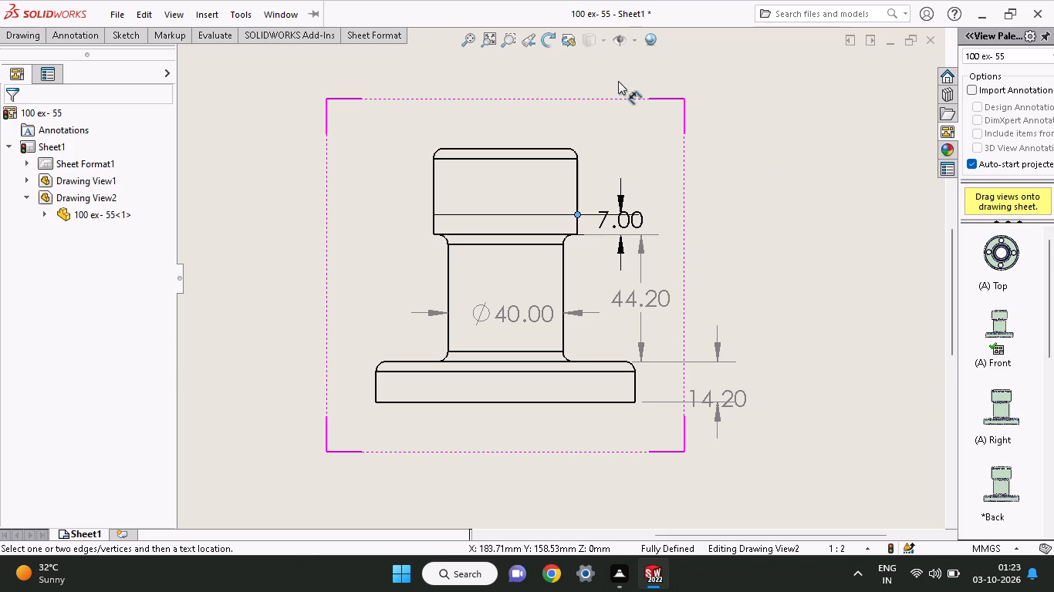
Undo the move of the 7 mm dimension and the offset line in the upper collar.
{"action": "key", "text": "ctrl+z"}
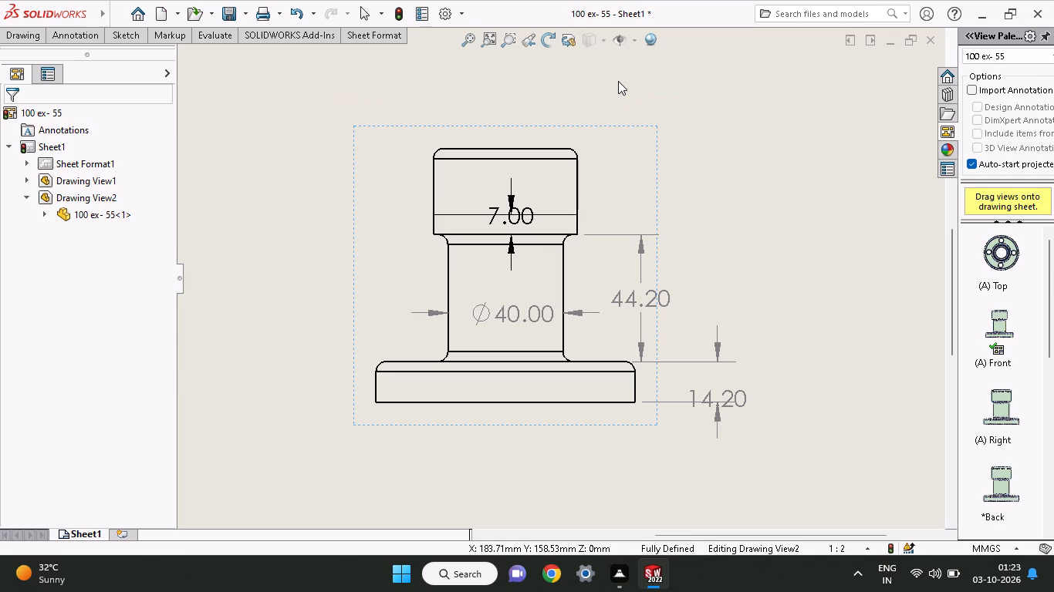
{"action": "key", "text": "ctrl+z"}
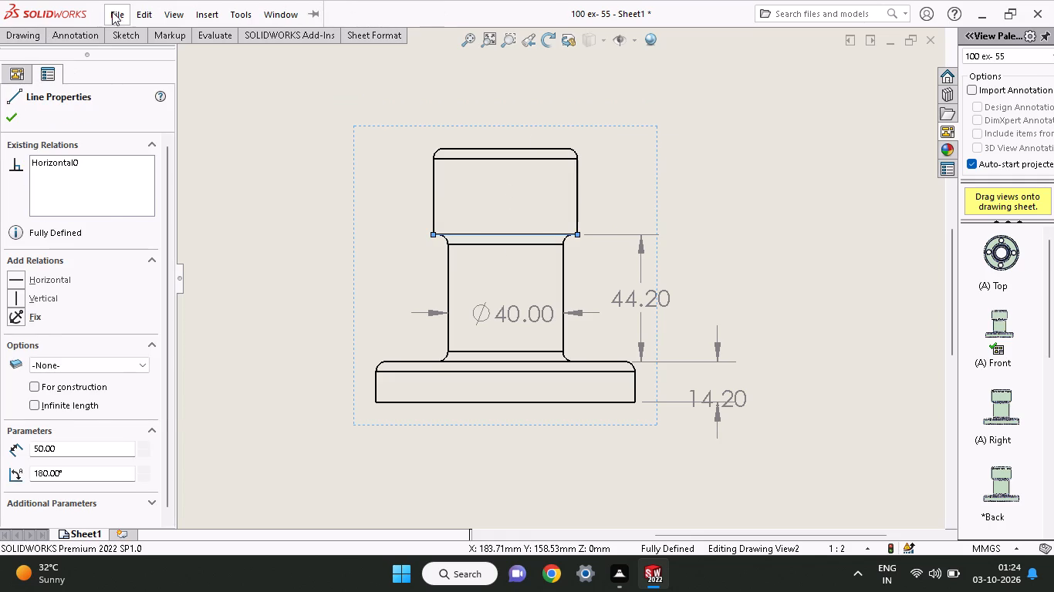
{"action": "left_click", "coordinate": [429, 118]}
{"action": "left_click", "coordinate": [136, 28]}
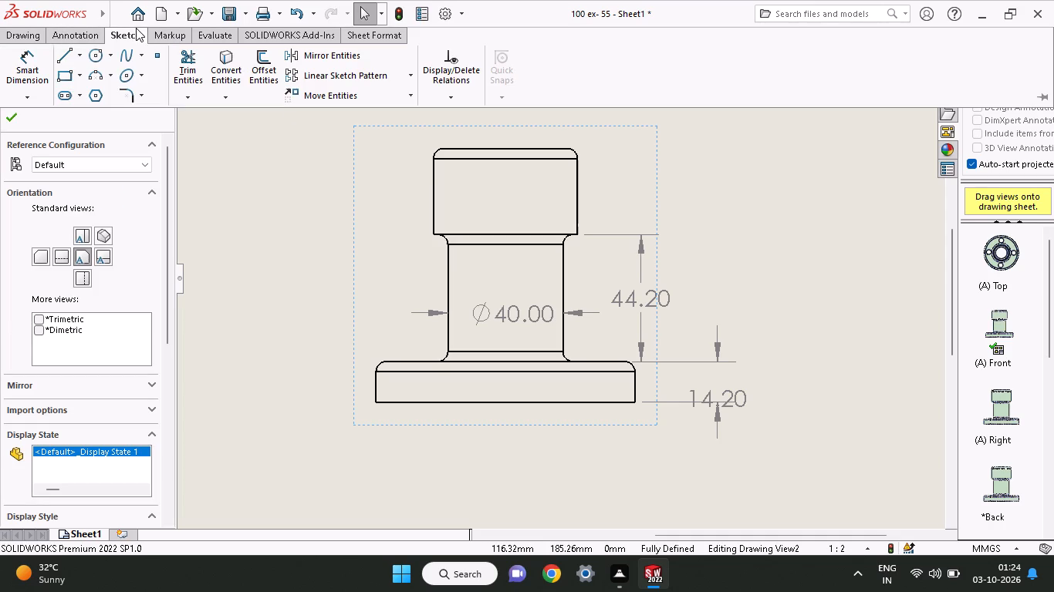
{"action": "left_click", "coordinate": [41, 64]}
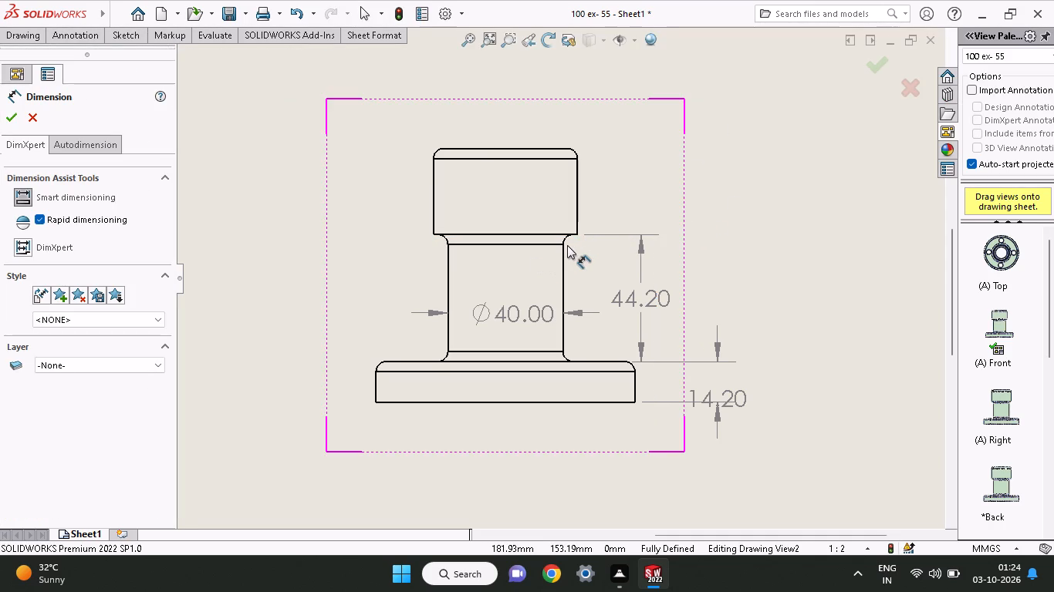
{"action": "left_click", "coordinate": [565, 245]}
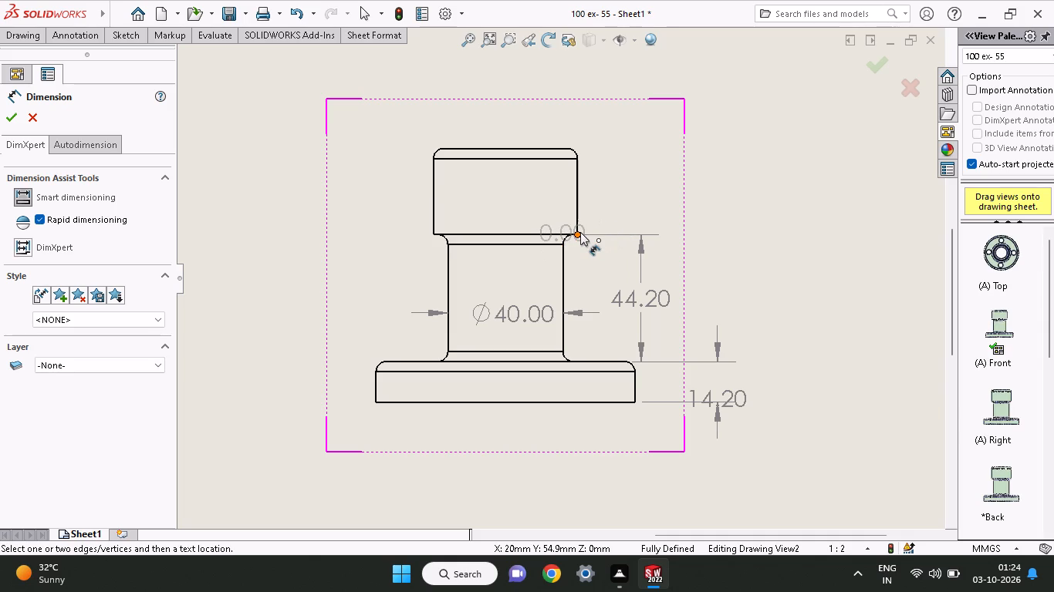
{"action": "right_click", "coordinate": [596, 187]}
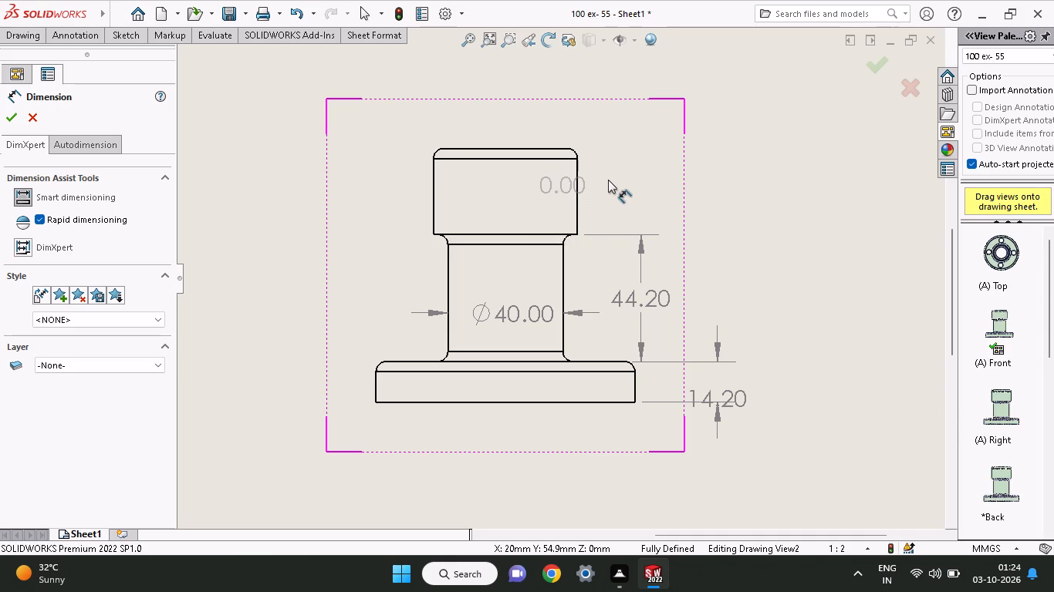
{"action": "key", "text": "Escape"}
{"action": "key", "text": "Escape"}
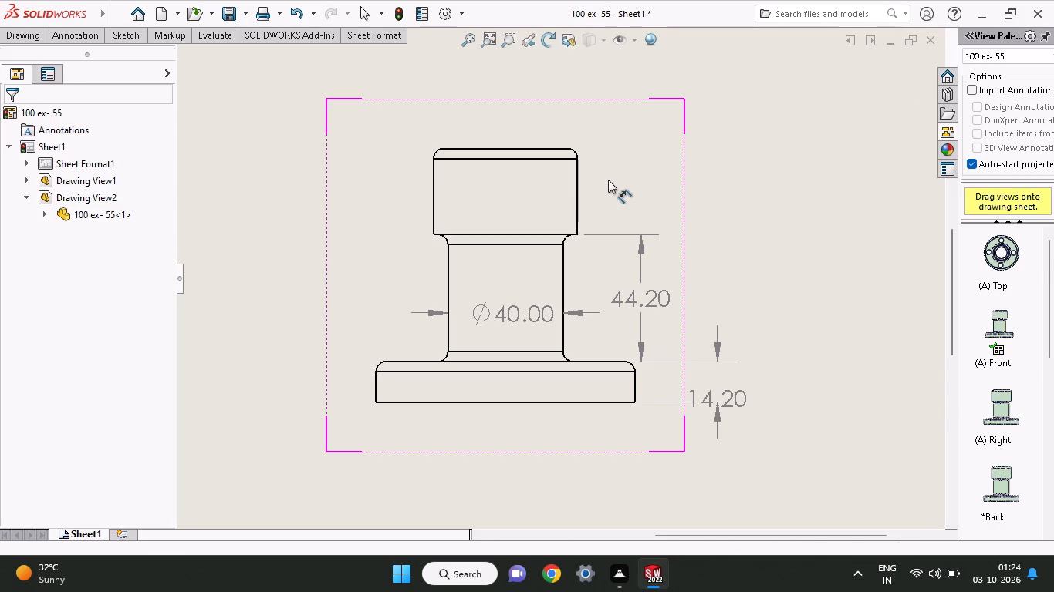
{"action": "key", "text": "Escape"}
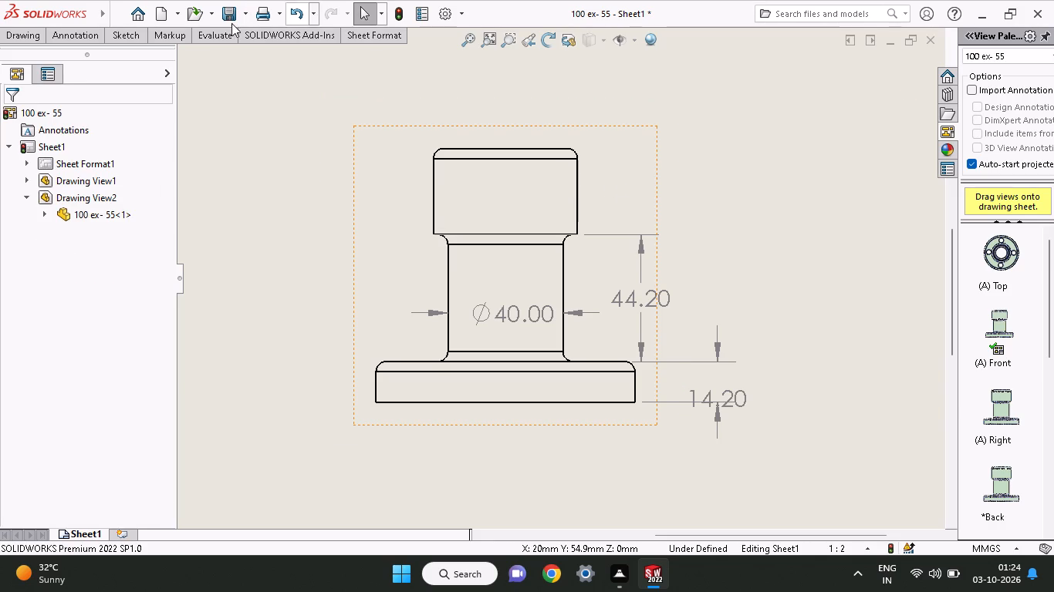
Sketch a 40 mm horizontal line along the neck's upper edge, from corner to corner, in the front view.
{"action": "left_click", "coordinate": [127, 43]}
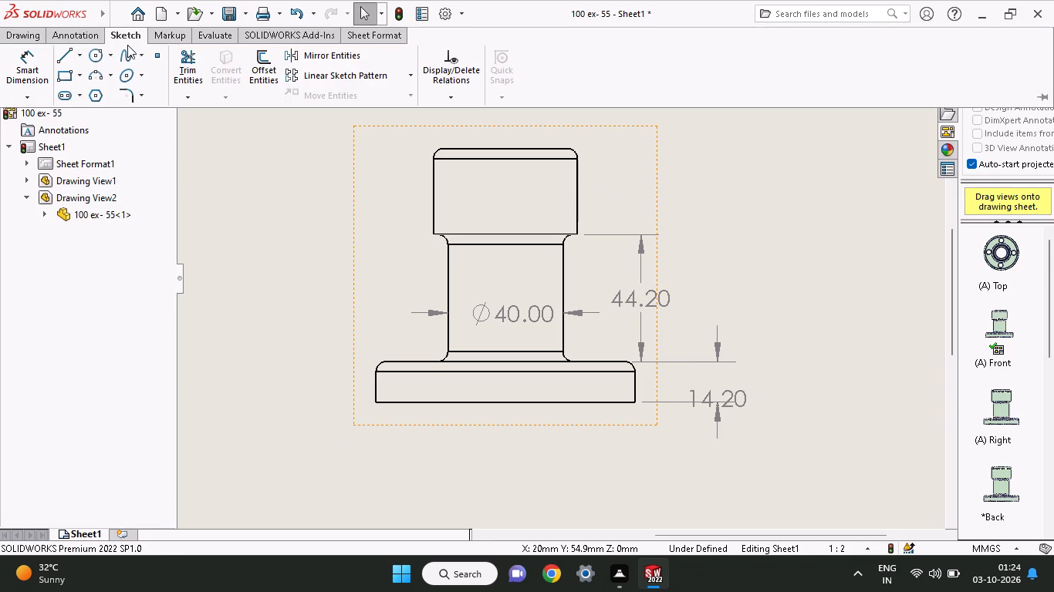
{"action": "left_click", "coordinate": [64, 54]}
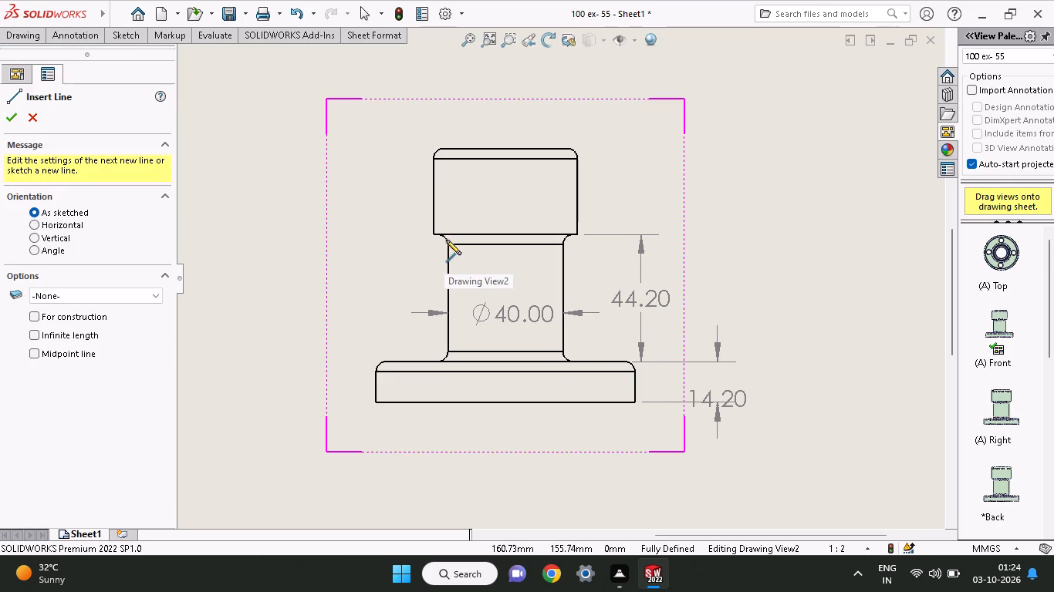
{"action": "left_click", "coordinate": [446, 244]}
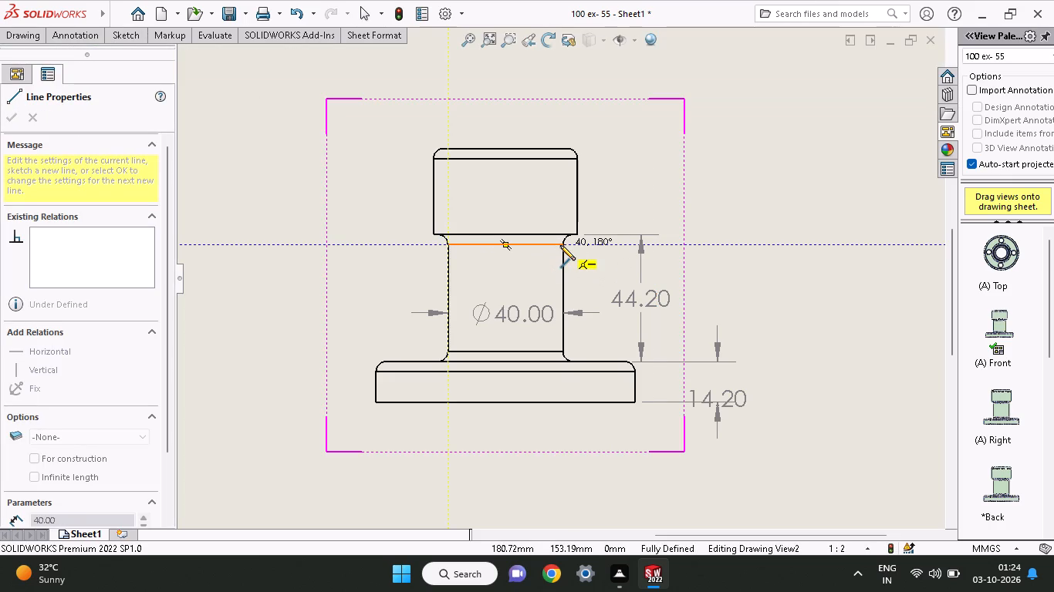
{"action": "left_click", "coordinate": [561, 240]}
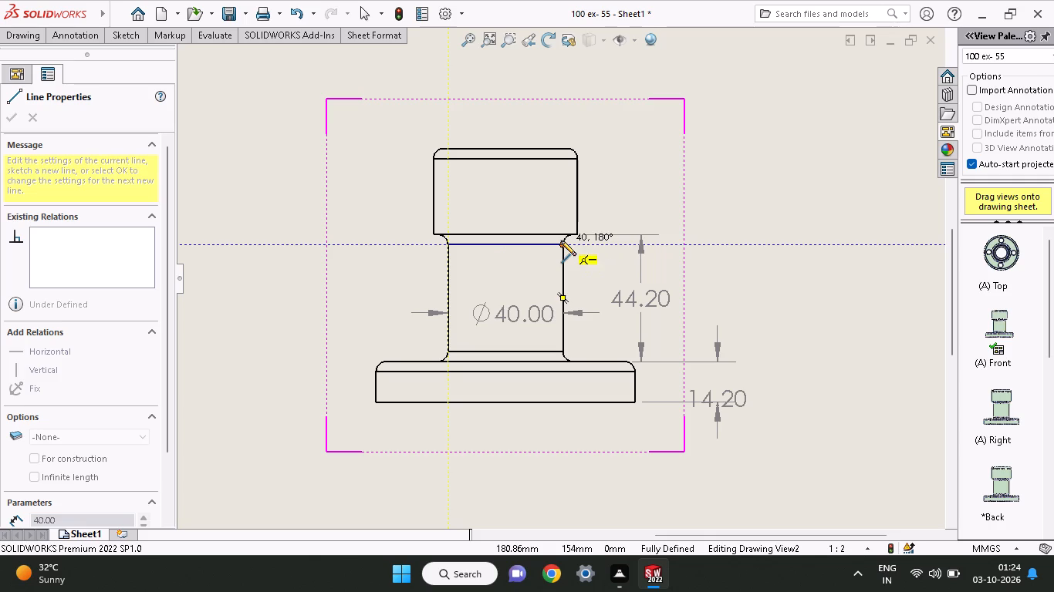
{"action": "right_click", "coordinate": [639, 183]}
{"action": "left_click", "coordinate": [664, 197]}
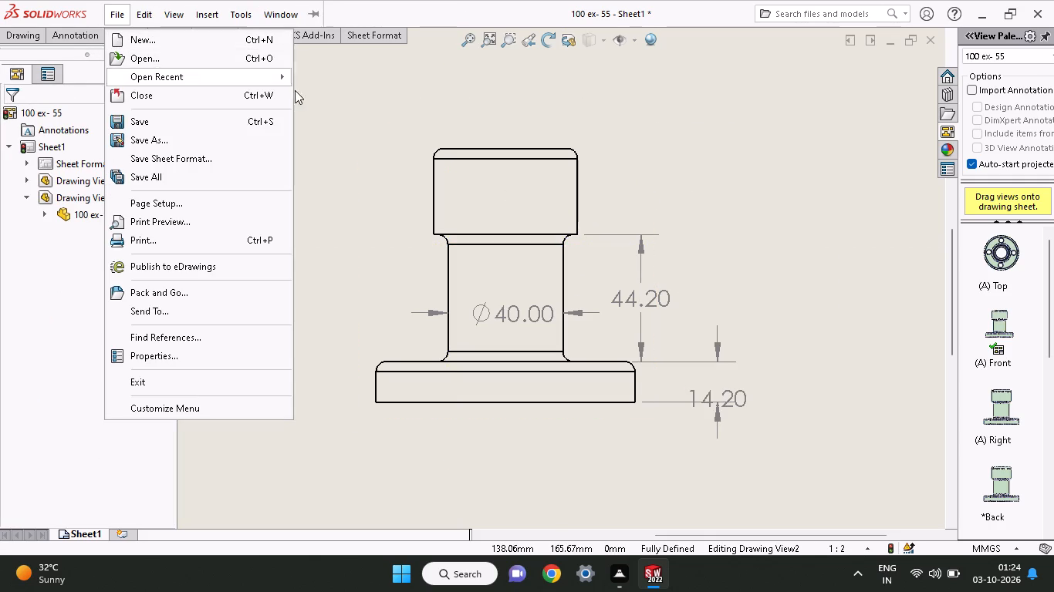
{"action": "left_click", "coordinate": [332, 126]}
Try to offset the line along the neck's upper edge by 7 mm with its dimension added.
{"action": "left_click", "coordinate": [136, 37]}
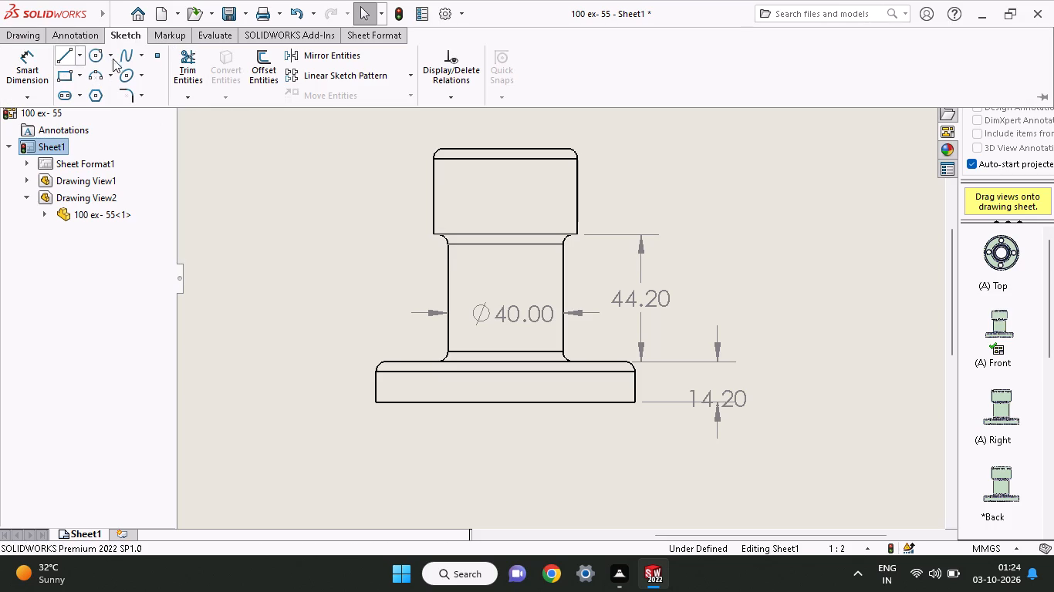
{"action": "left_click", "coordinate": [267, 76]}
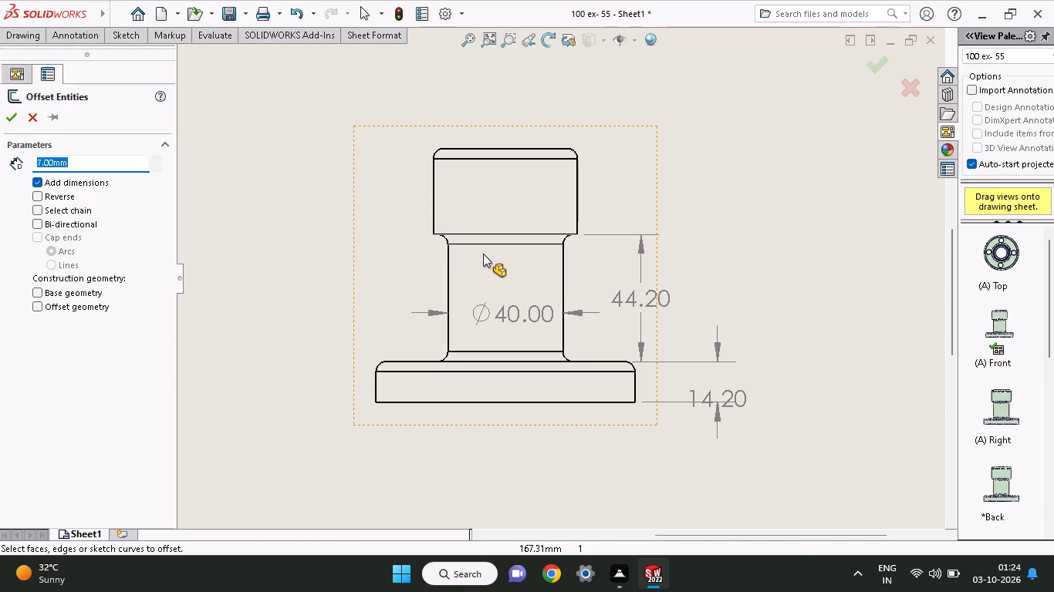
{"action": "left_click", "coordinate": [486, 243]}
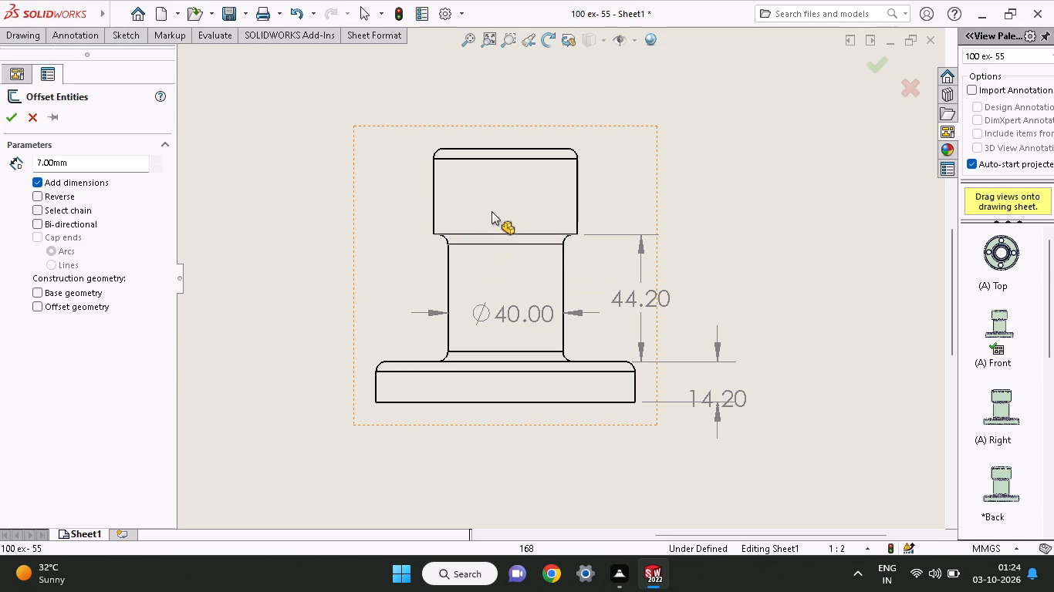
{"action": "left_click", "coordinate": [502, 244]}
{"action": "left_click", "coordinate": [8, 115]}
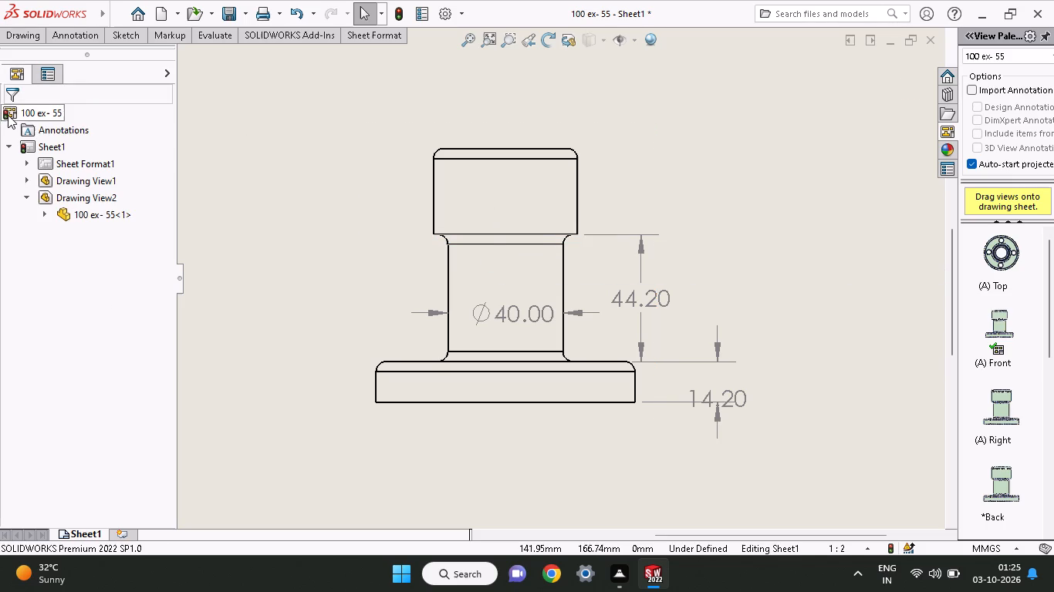
Offset the 40 mm line on the neck's upper edge 7 mm upward into the collar, without adding dimensions.
{"action": "left_click", "coordinate": [513, 240]}
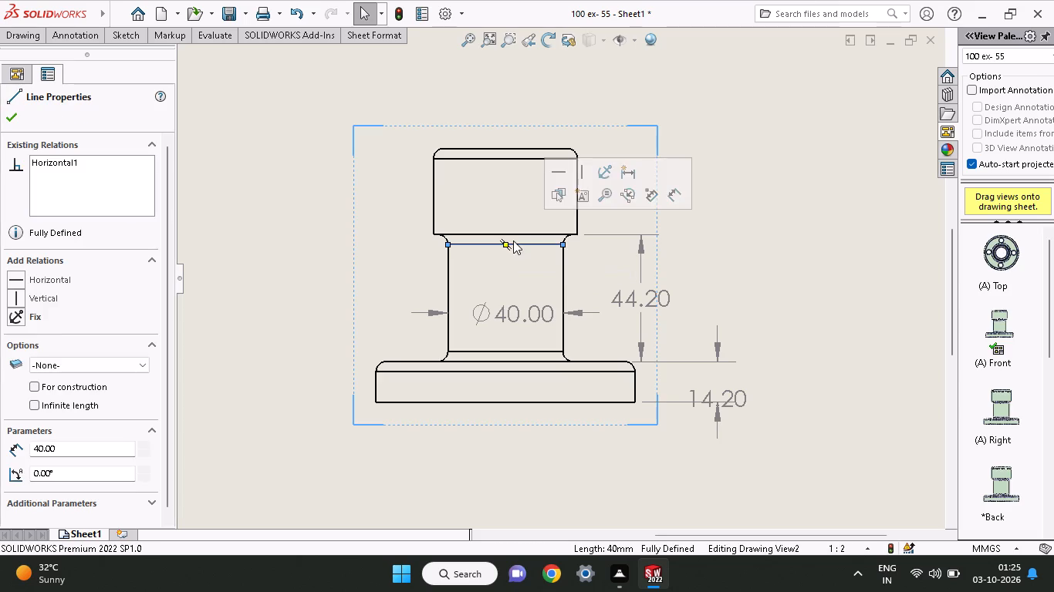
{"action": "left_click", "coordinate": [134, 47]}
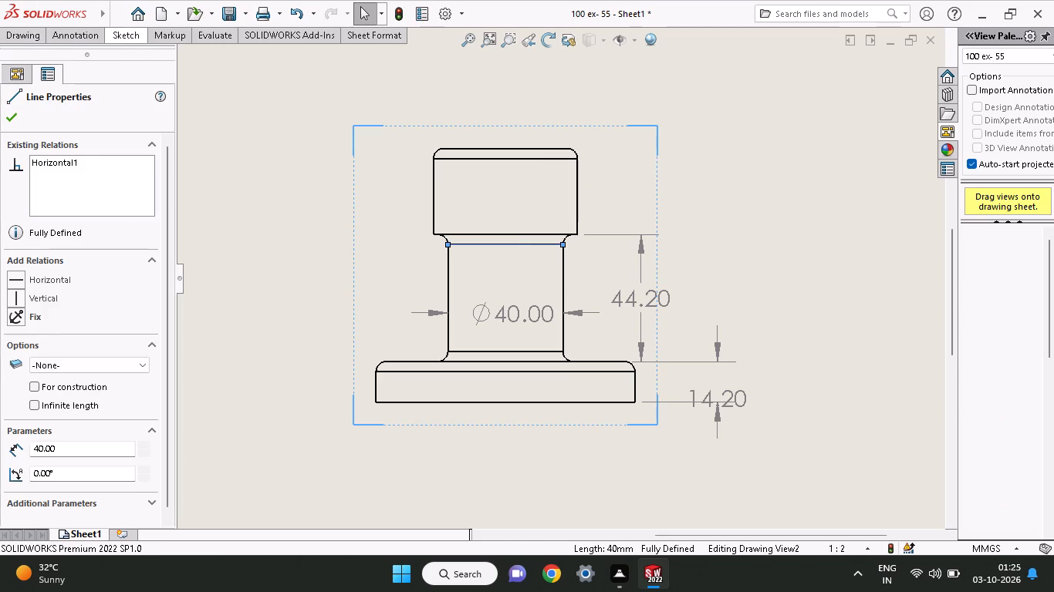
{"action": "left_click", "coordinate": [131, 39]}
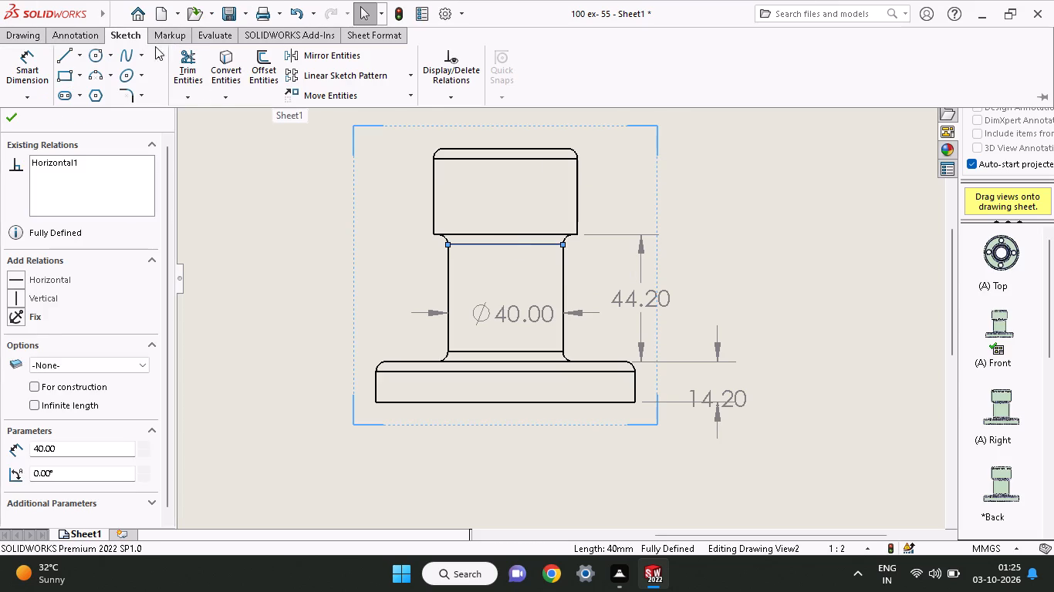
{"action": "left_click", "coordinate": [263, 59]}
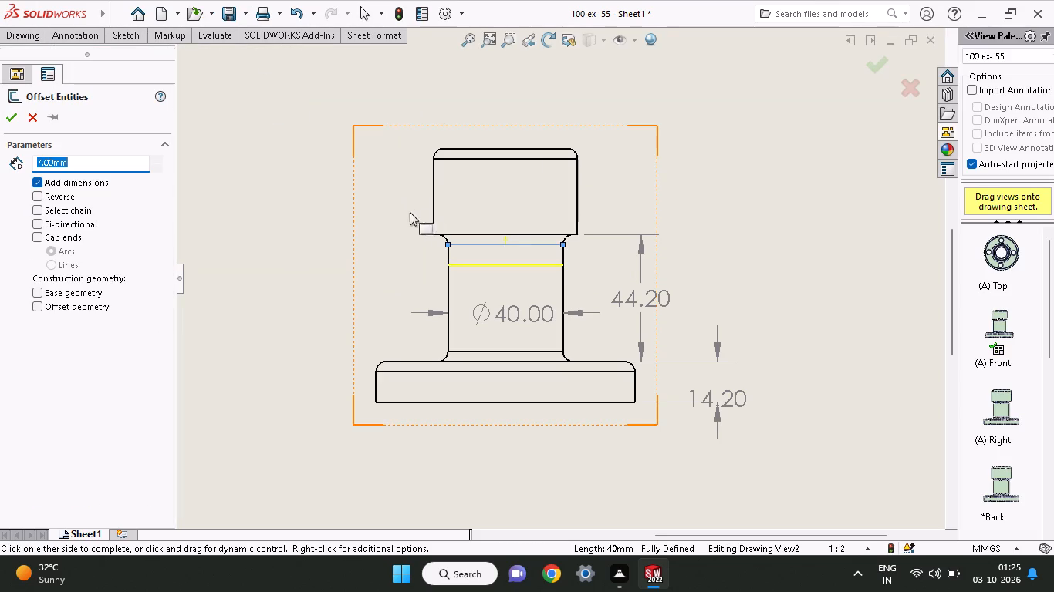
{"action": "left_click", "coordinate": [39, 188]}
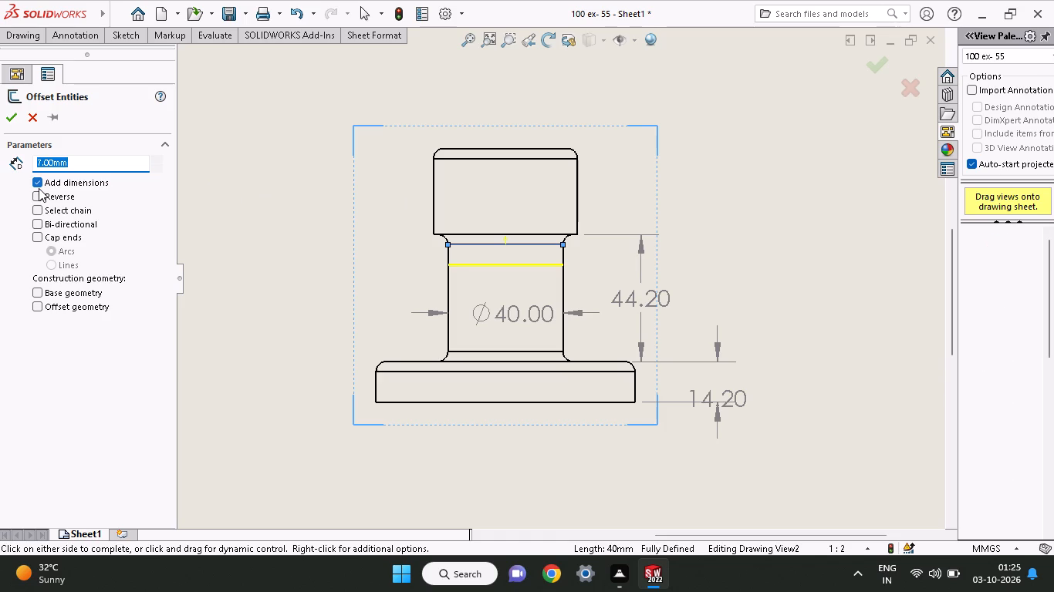
{"action": "left_click", "coordinate": [39, 191]}
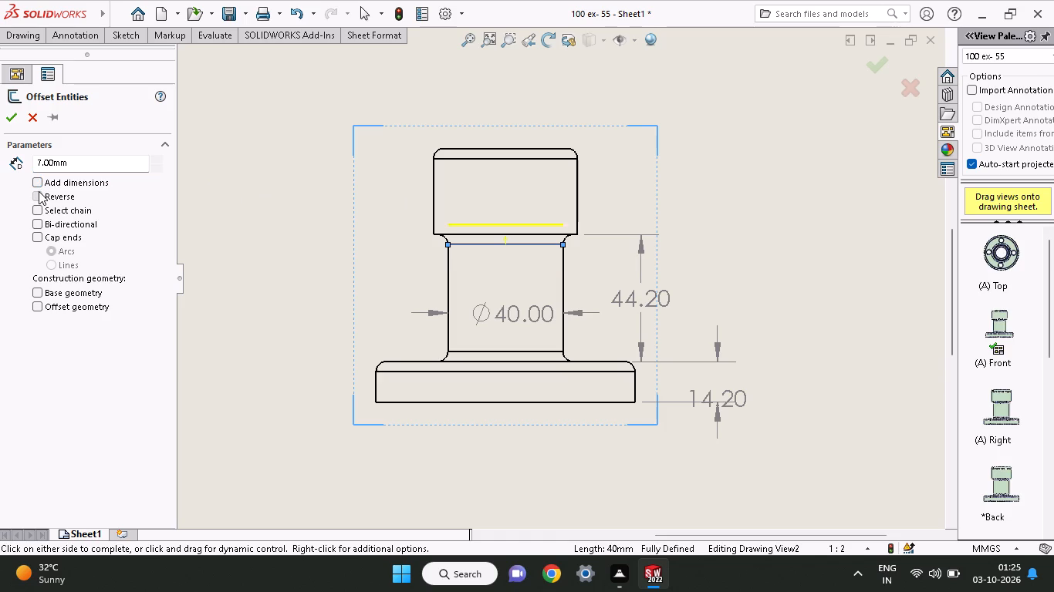
{"action": "left_click", "coordinate": [12, 117]}
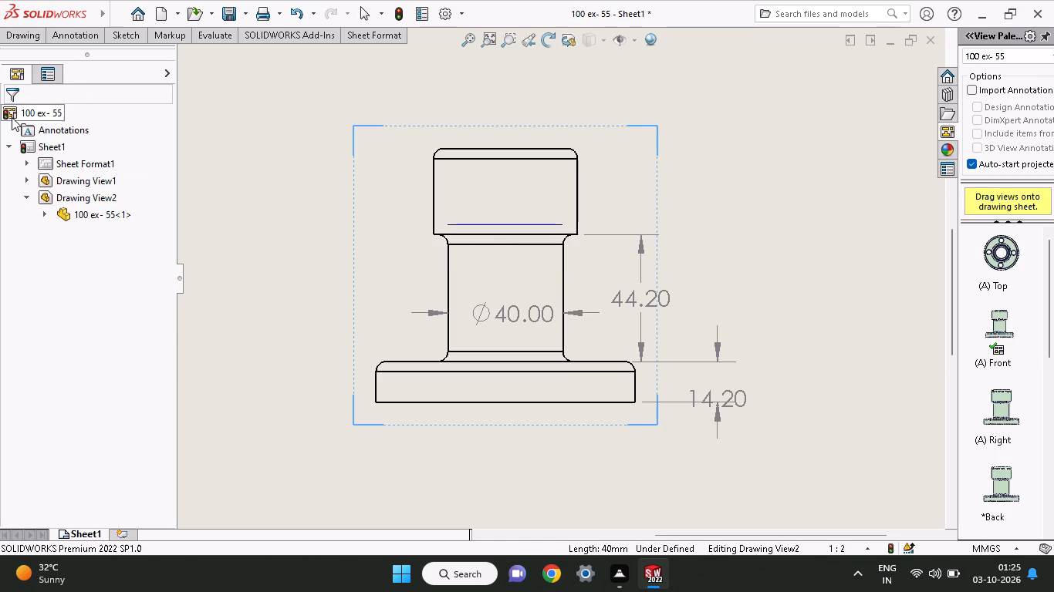
Extend the offset line's level across the collar by sketching a 5 mm line to one side edge and a 50 mm line to the opposite edge.
{"action": "left_click", "coordinate": [113, 32]}
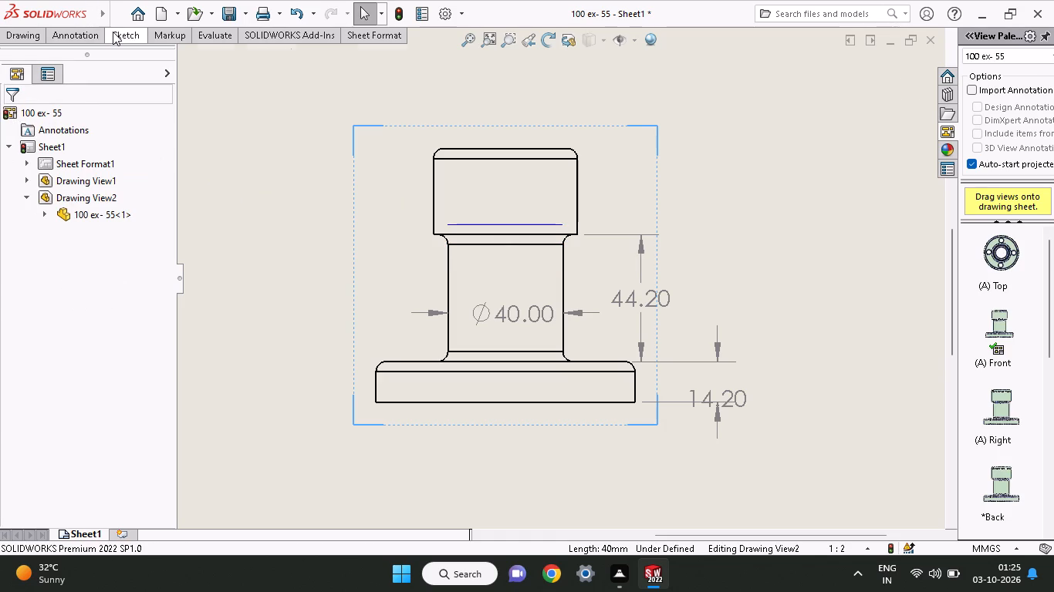
{"action": "left_click", "coordinate": [56, 61]}
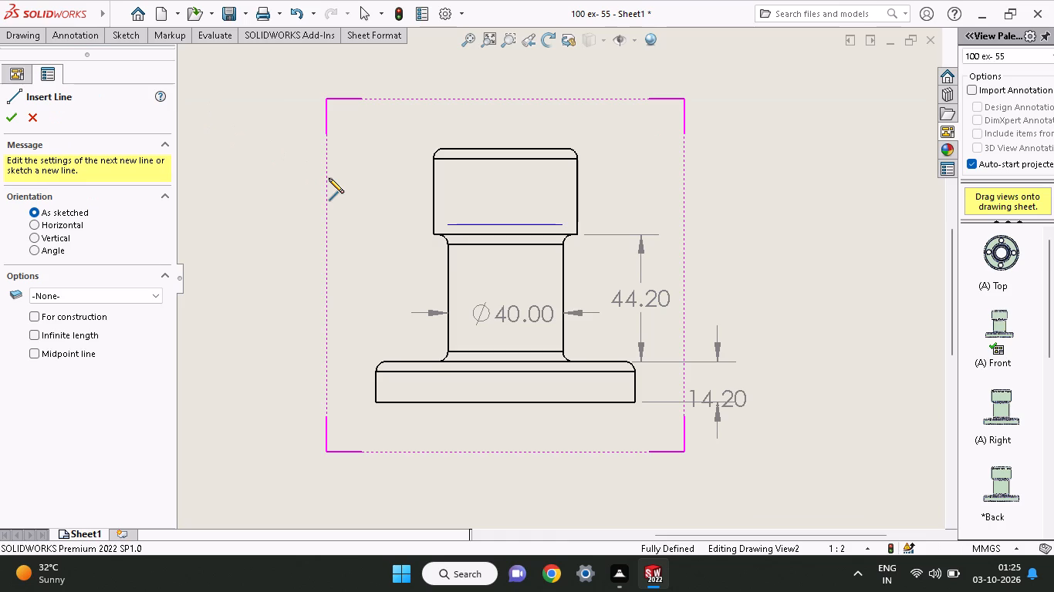
{"action": "left_click", "coordinate": [449, 224]}
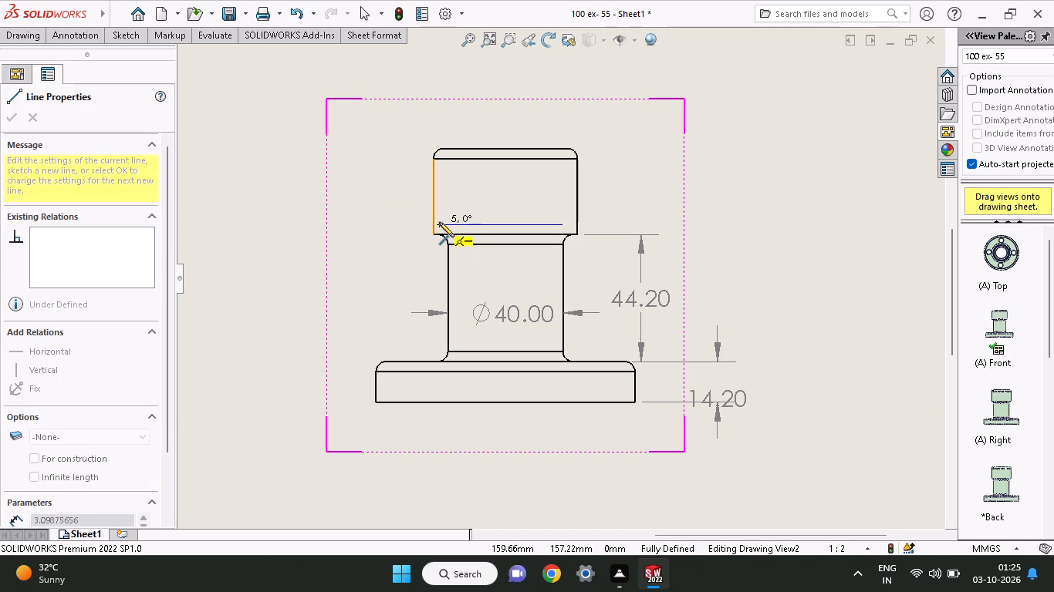
{"action": "left_click", "coordinate": [433, 222]}
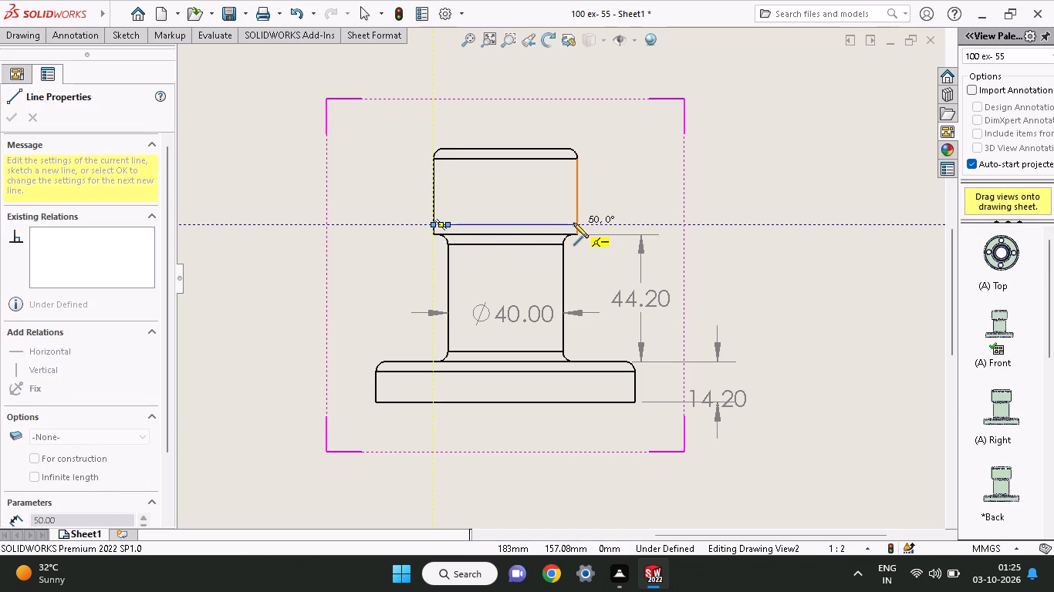
{"action": "left_click", "coordinate": [576, 223]}
{"action": "right_click", "coordinate": [612, 167]}
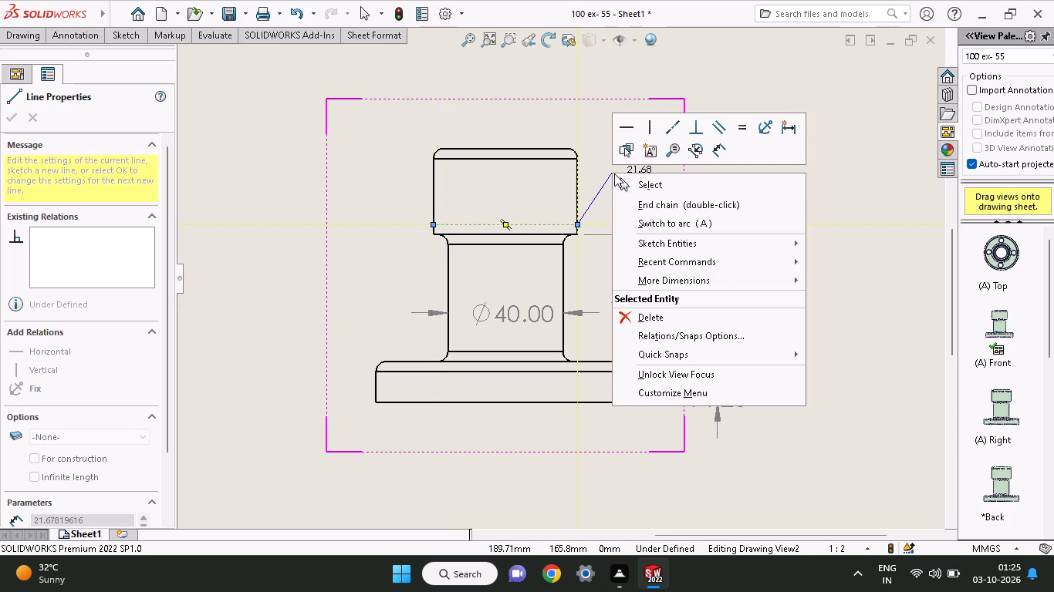
{"action": "left_click", "coordinate": [624, 178]}
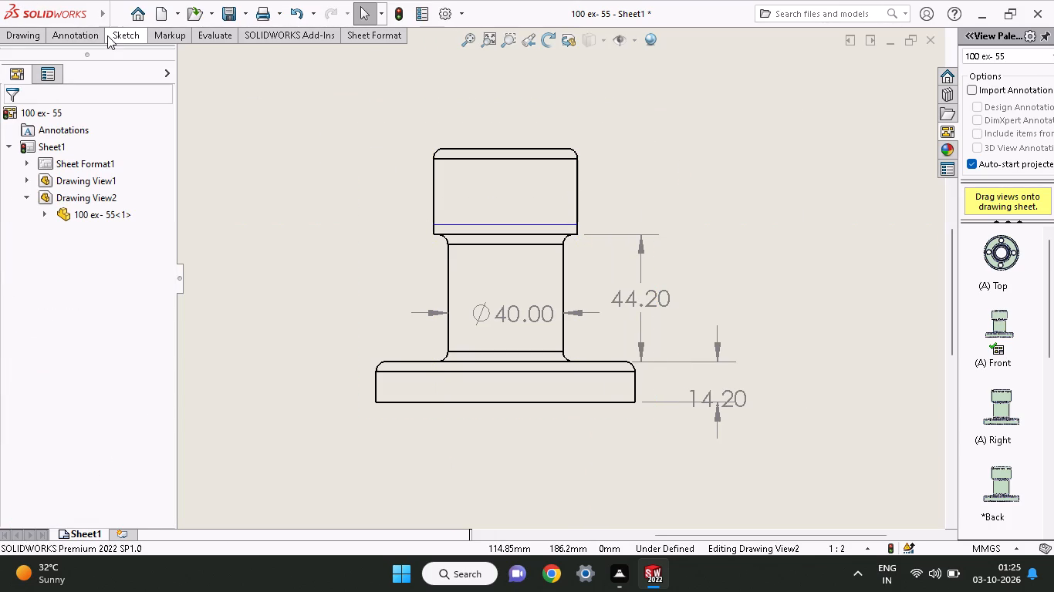
Dimension the vertical distance between the neck's upper corner and the end of the line across the collar, with the text beside the collar.
{"action": "left_click", "coordinate": [107, 35]}
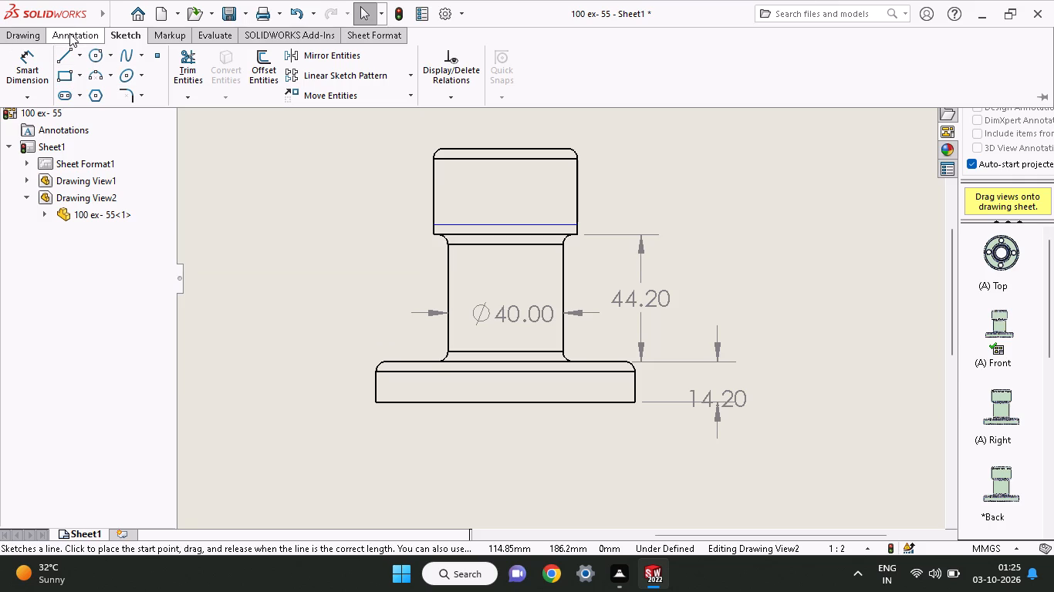
{"action": "left_click", "coordinate": [38, 52]}
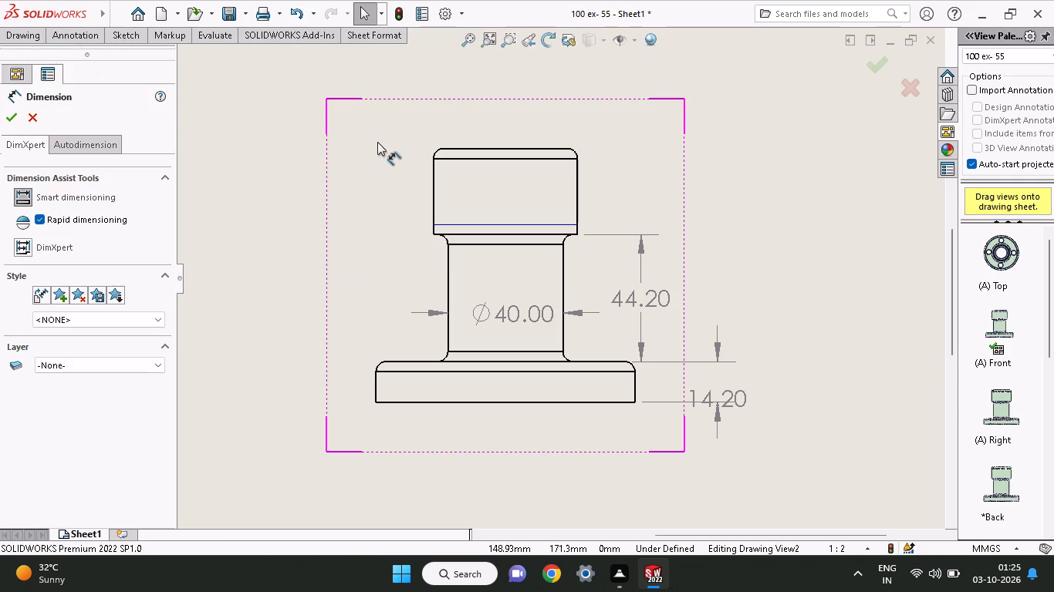
{"action": "left_click", "coordinate": [559, 244]}
{"action": "left_click", "coordinate": [575, 224]}
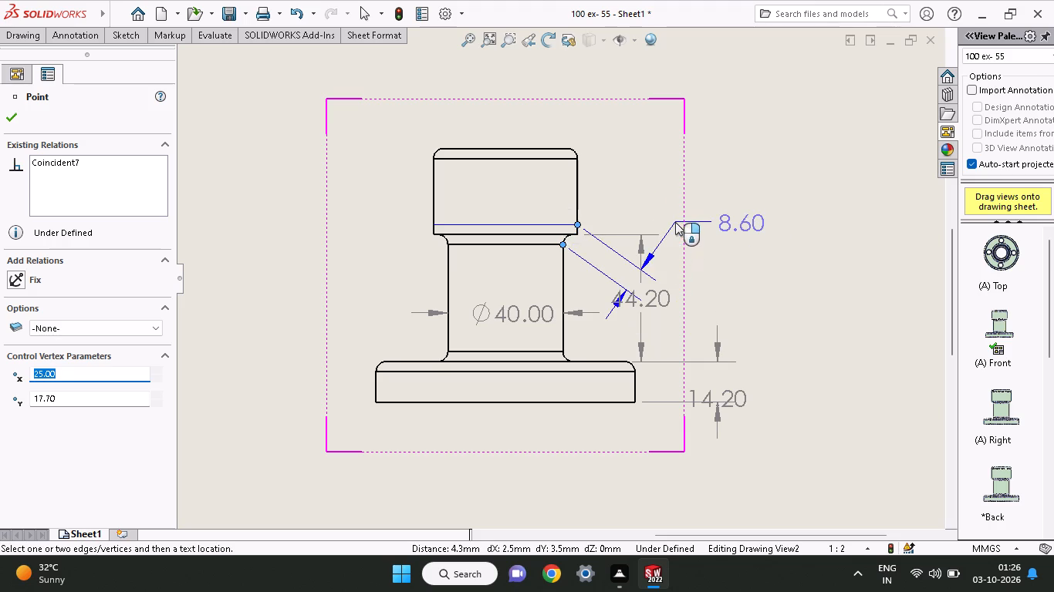
{"action": "left_click", "coordinate": [617, 239]}
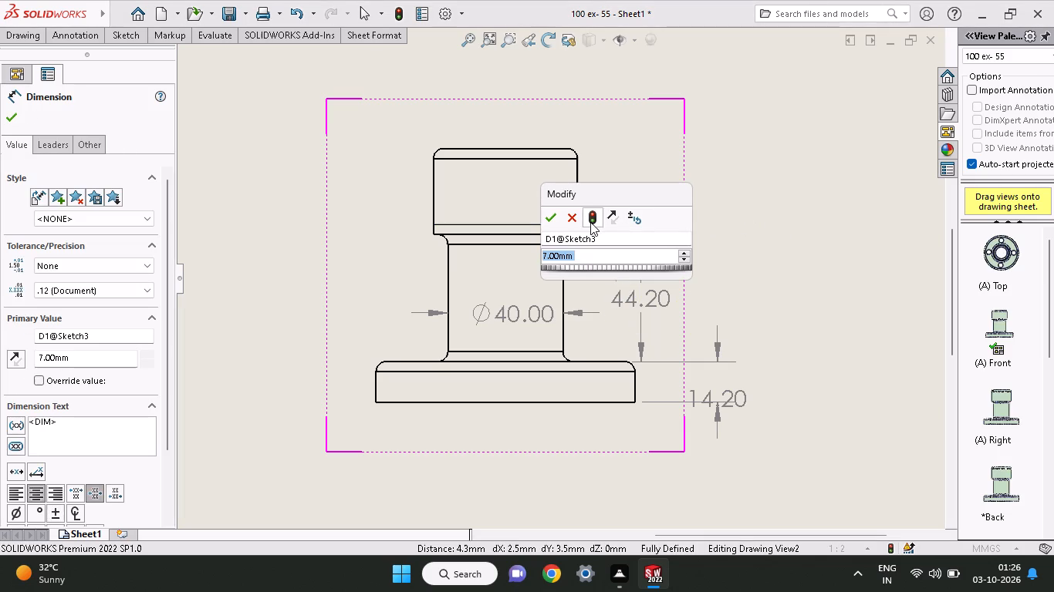
{"action": "left_click", "coordinate": [547, 220]}
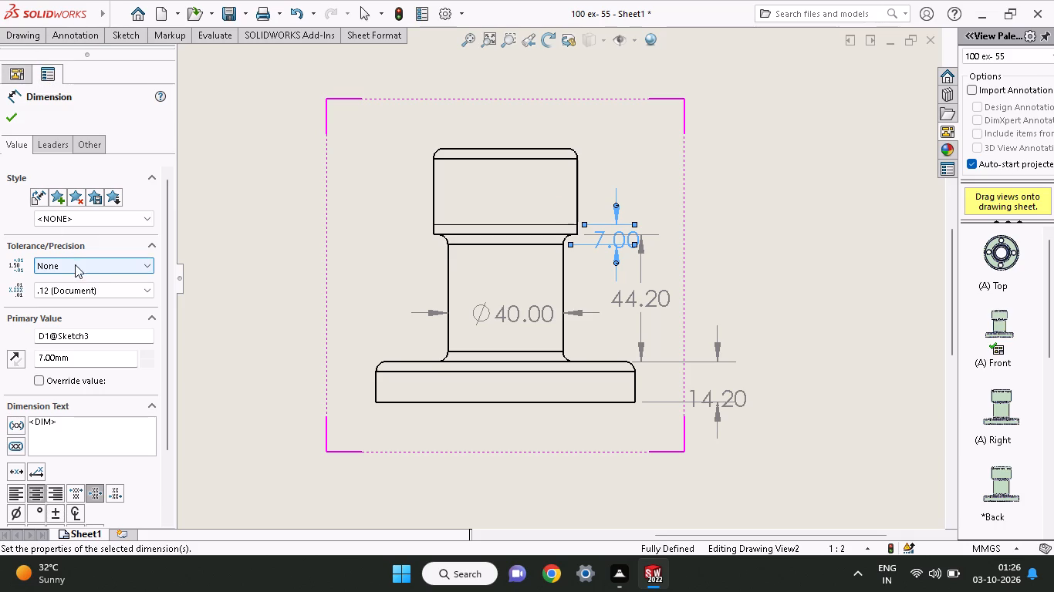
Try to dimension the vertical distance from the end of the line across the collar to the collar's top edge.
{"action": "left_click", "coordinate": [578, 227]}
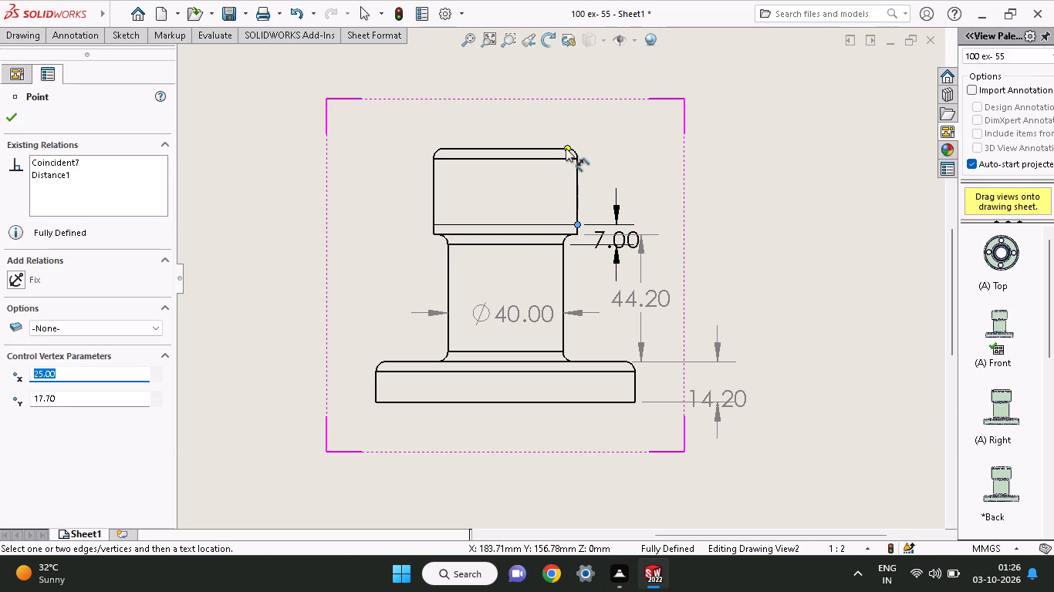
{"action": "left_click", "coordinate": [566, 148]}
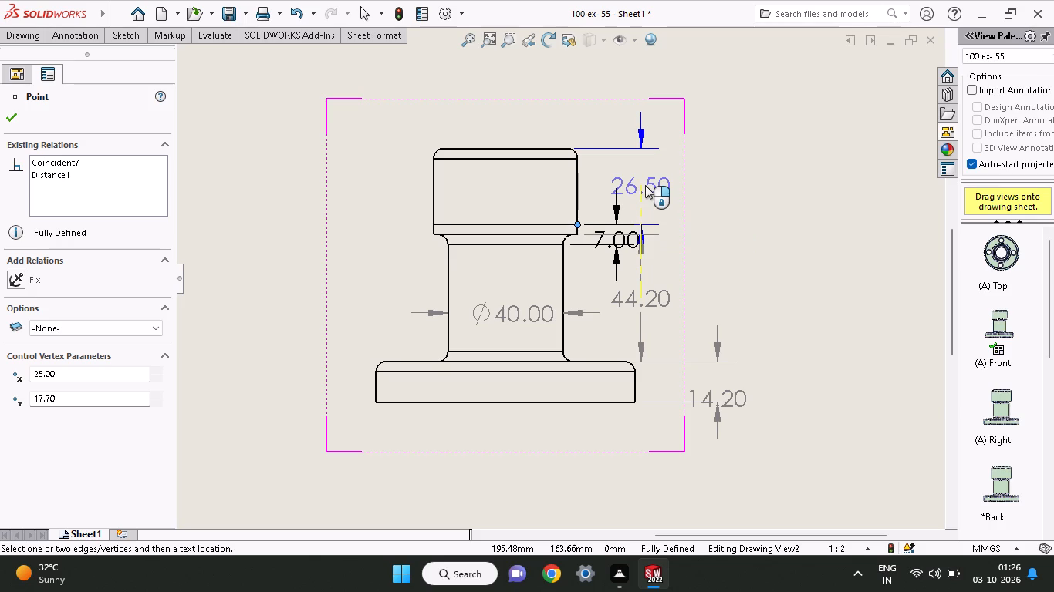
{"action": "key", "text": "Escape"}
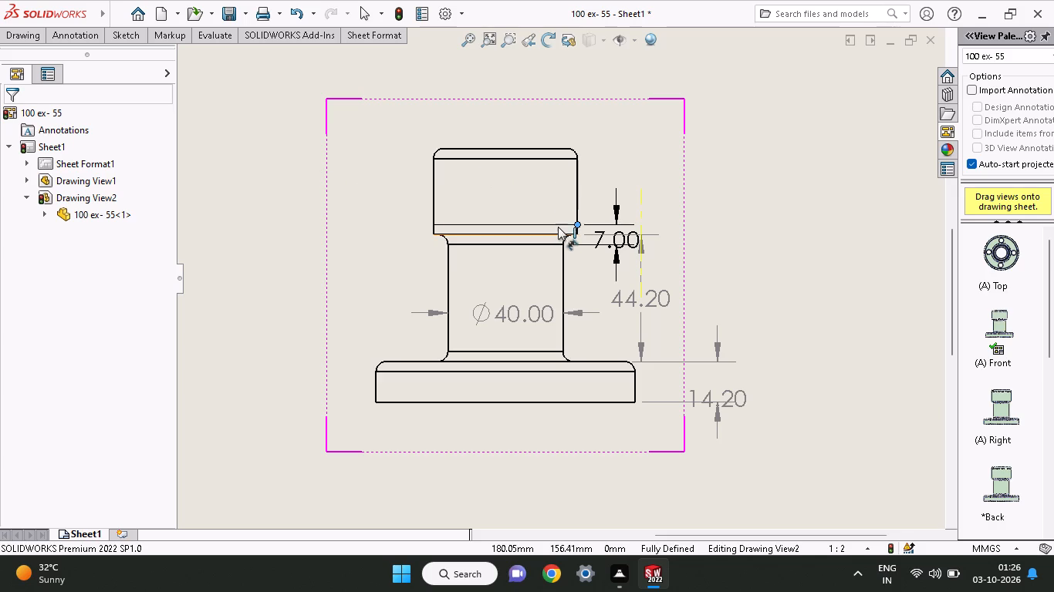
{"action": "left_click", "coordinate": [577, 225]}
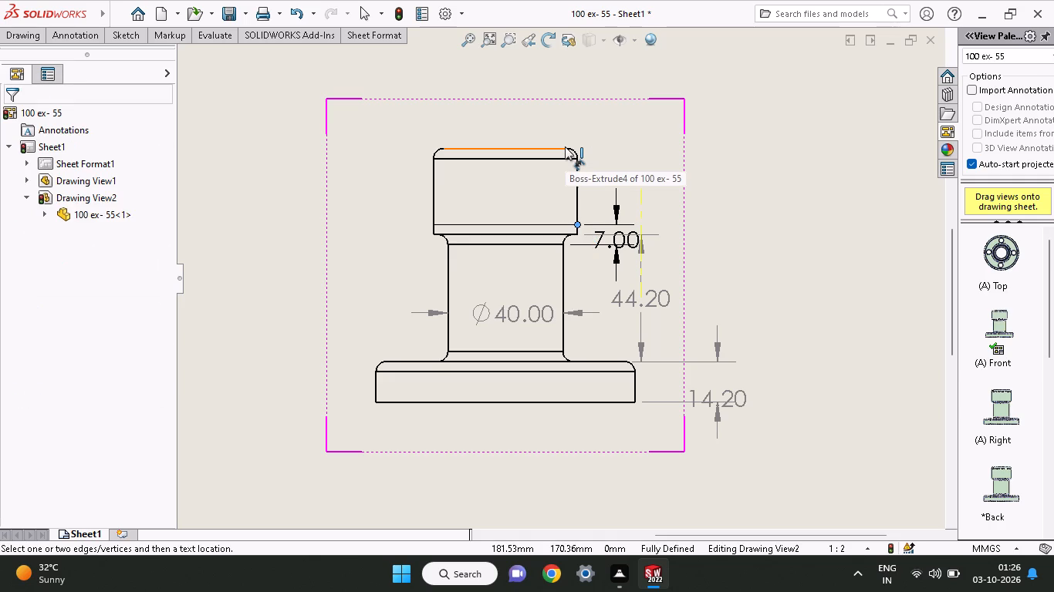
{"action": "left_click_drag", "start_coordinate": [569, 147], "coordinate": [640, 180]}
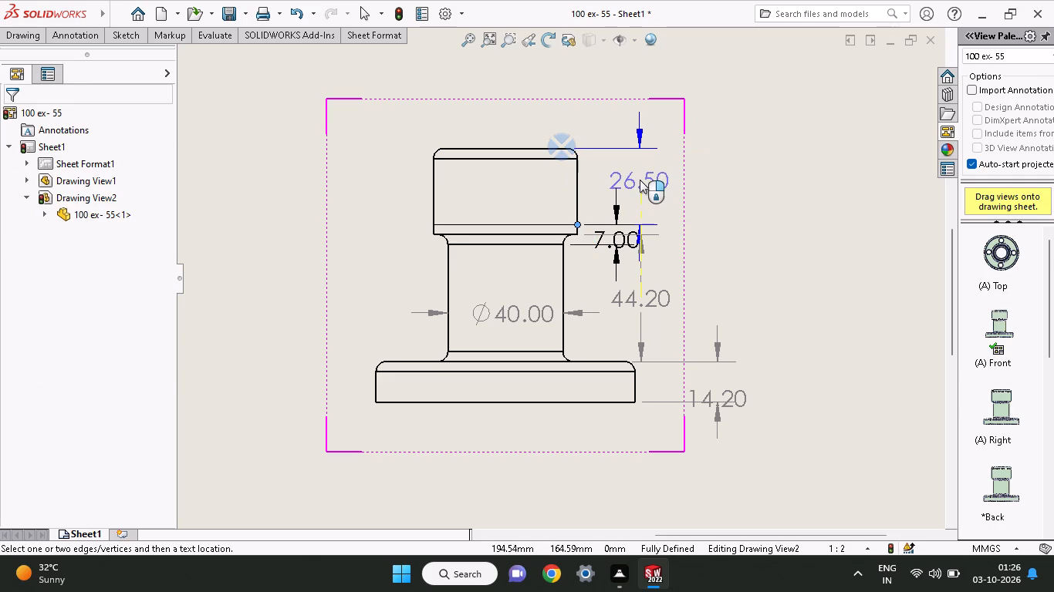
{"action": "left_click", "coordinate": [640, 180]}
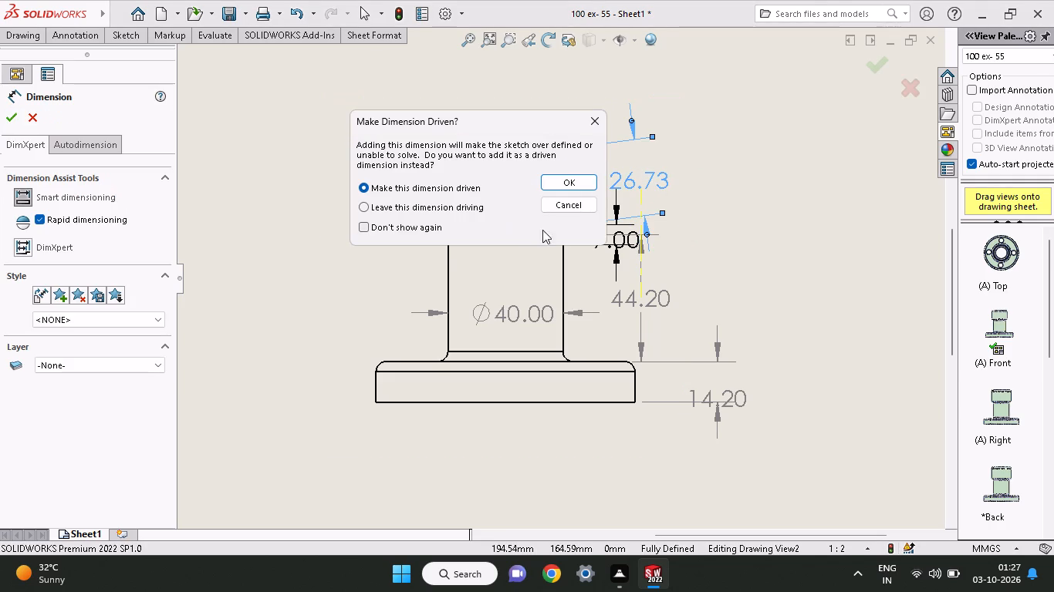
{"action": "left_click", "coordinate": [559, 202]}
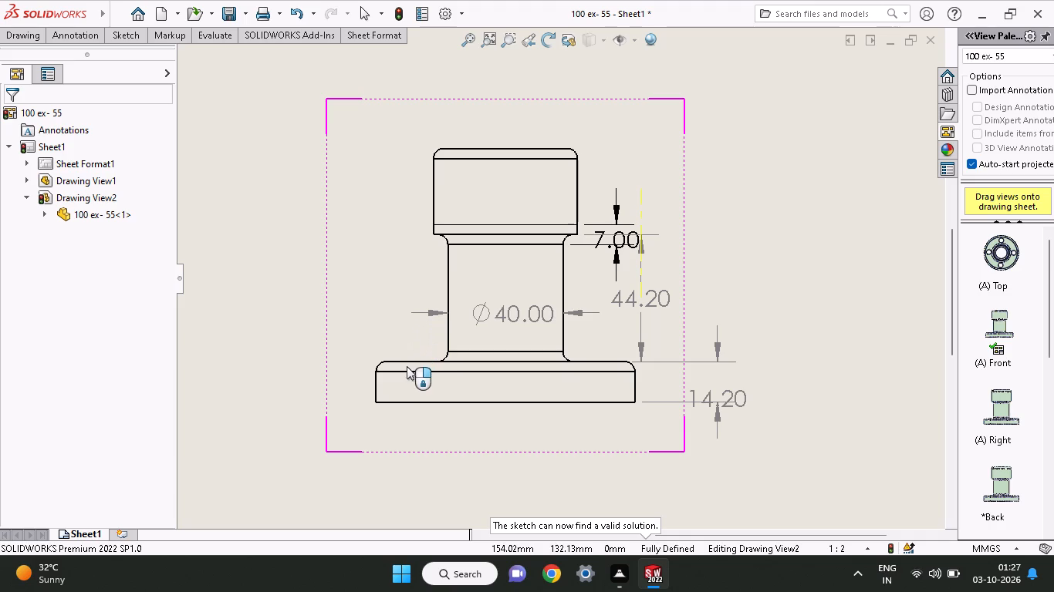
Dimension the base flange's outer diameter between its two bottom corners, with the text centred below the flange.
{"action": "left_click", "coordinate": [124, 29]}
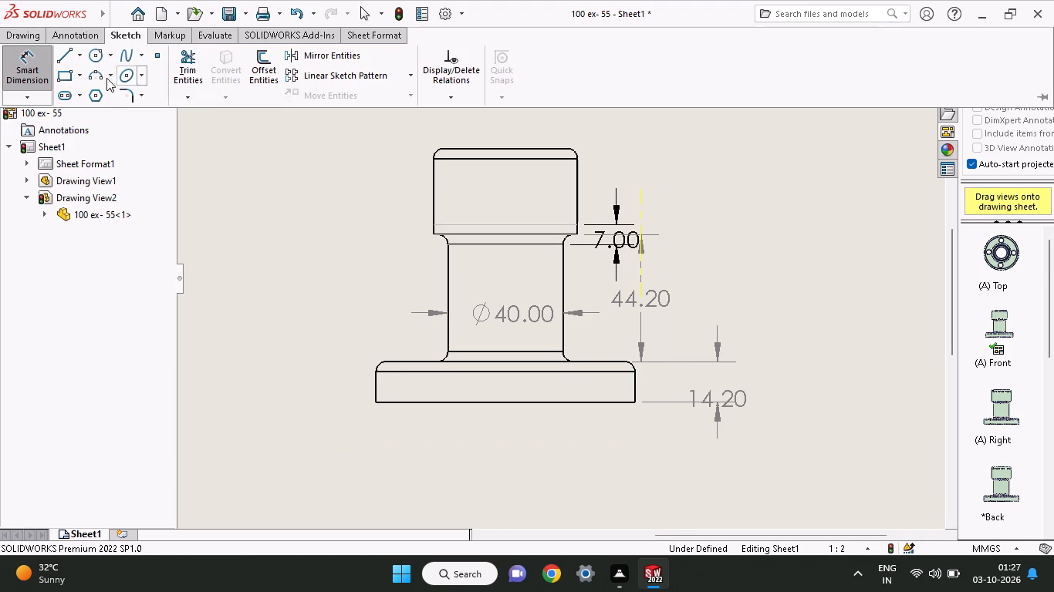
{"action": "left_click", "coordinate": [21, 66]}
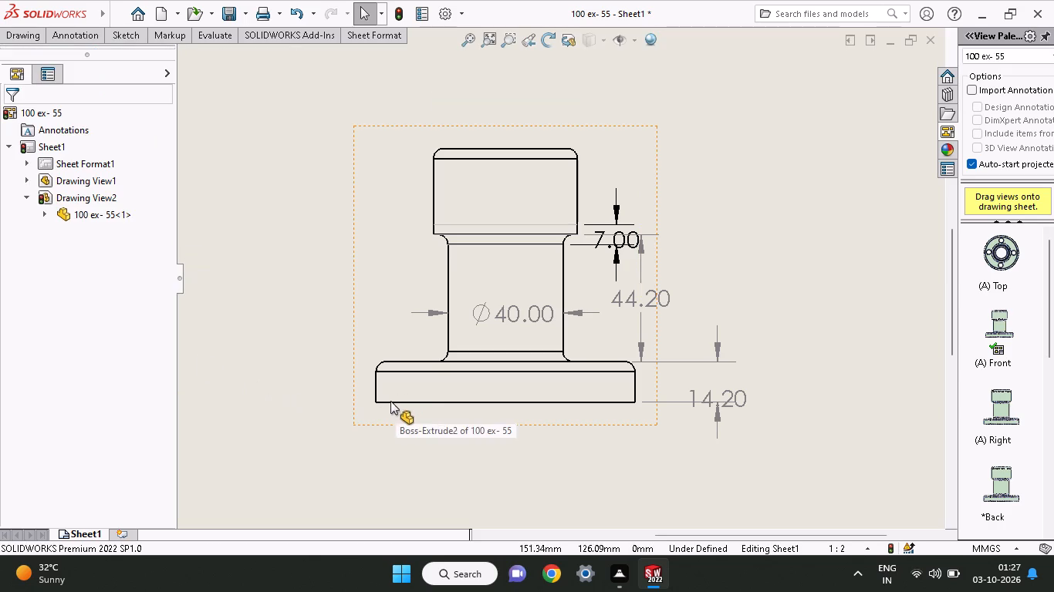
{"action": "left_click", "coordinate": [113, 39]}
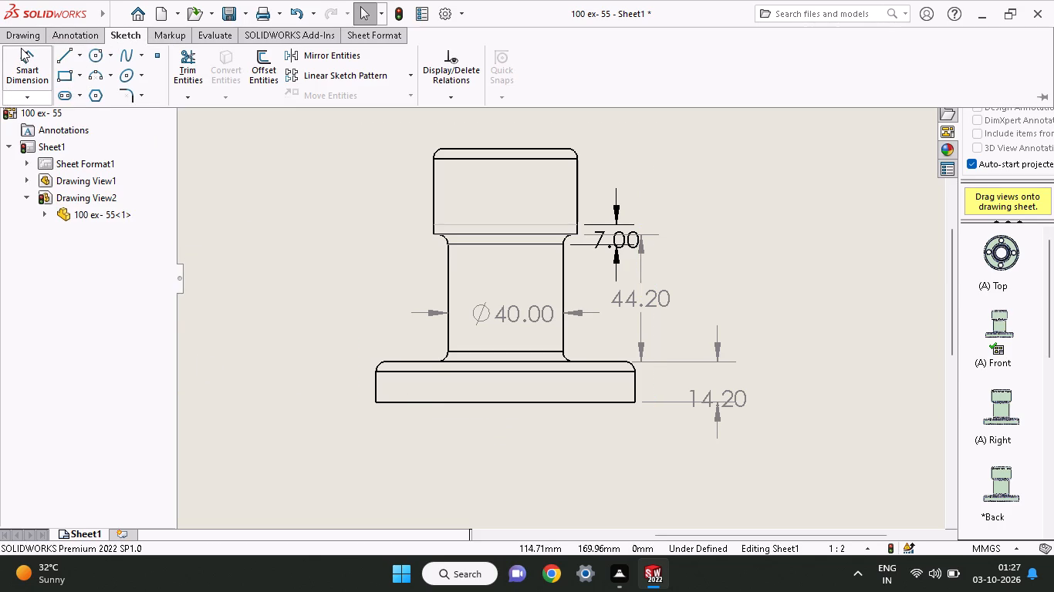
{"action": "left_click", "coordinate": [21, 48]}
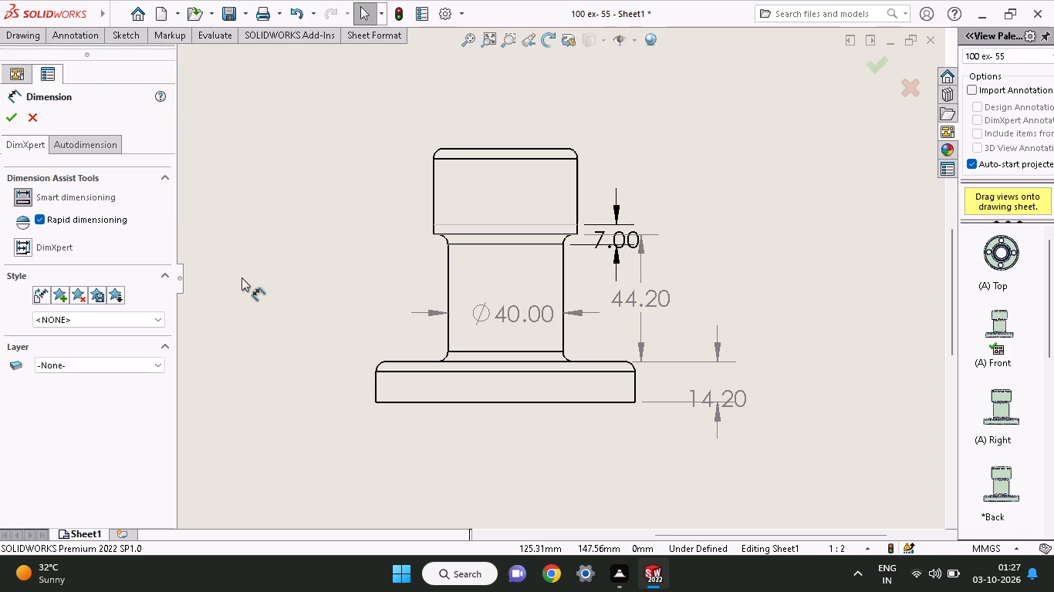
{"action": "left_click", "coordinate": [374, 401]}
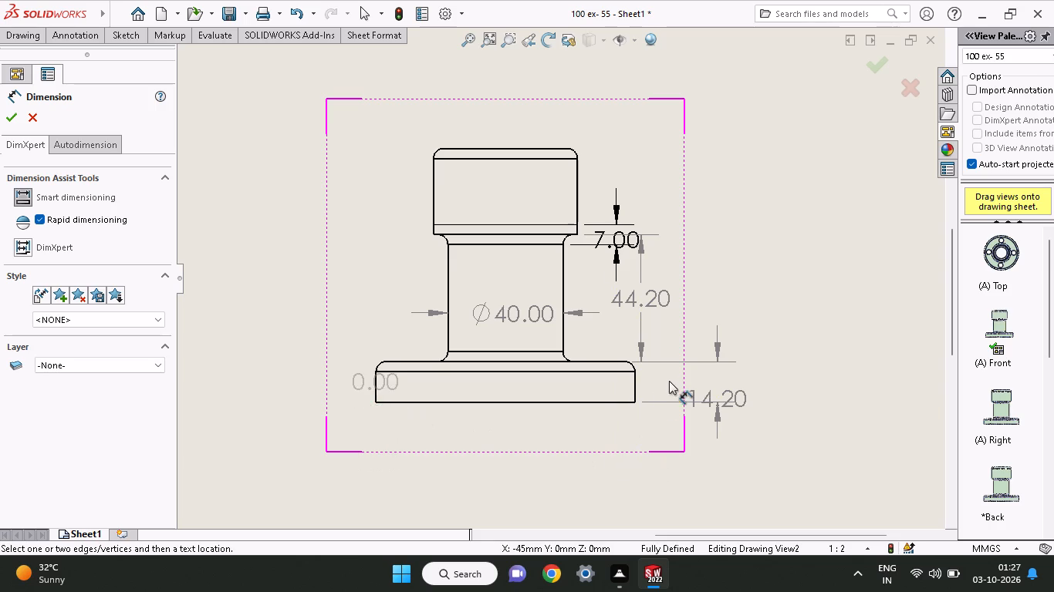
{"action": "left_click", "coordinate": [636, 403]}
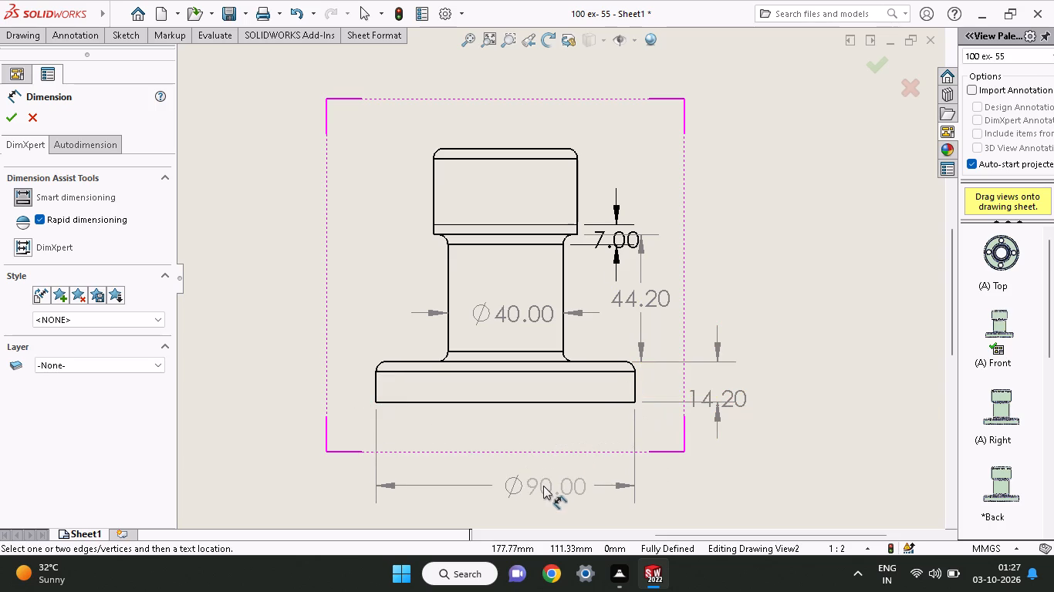
{"action": "left_click", "coordinate": [497, 486]}
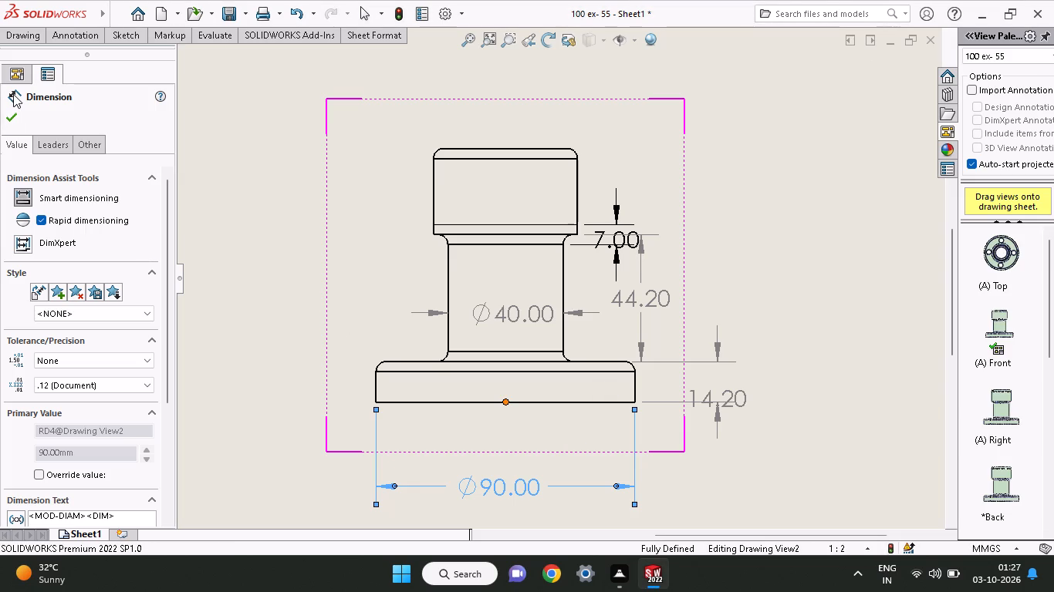
{"action": "left_click", "coordinate": [11, 116]}
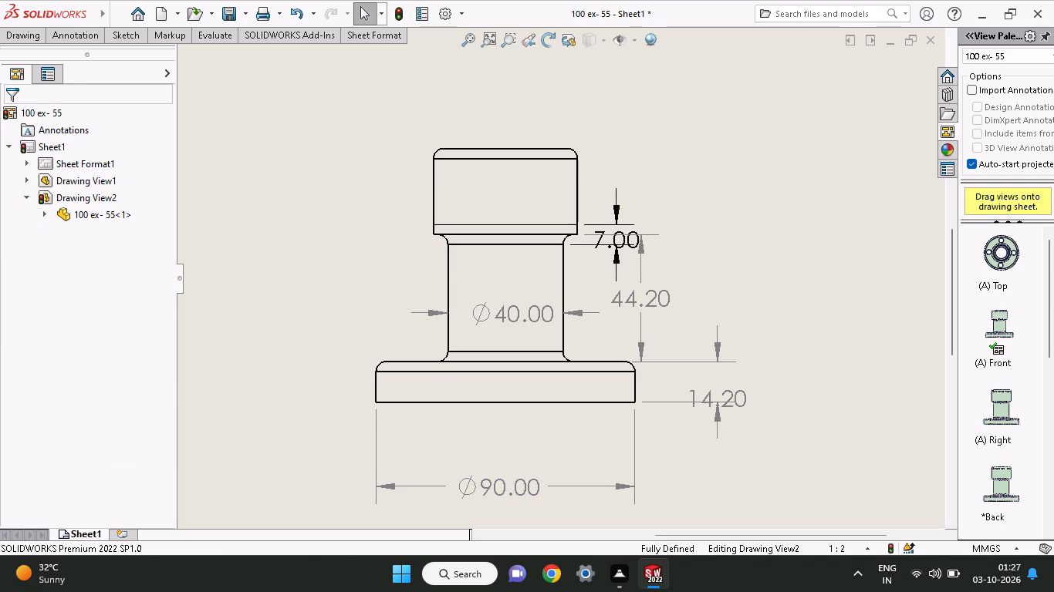
Sketch a vertical line about 10.7 mm long over the flange's left side edge, from the bottom corner up to the fillet.
{"action": "left_click", "coordinate": [105, 42]}
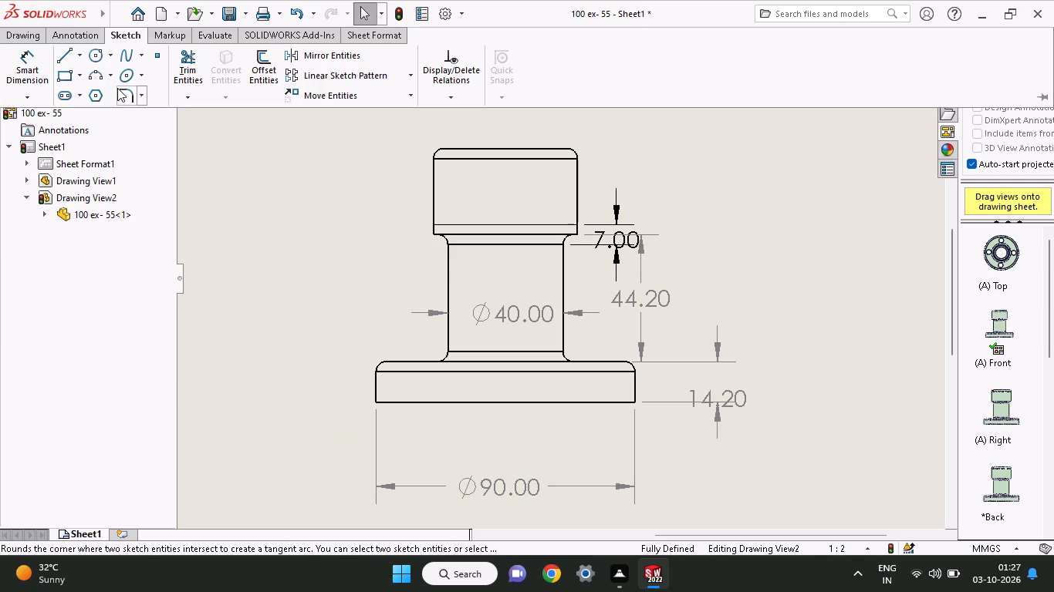
{"action": "left_click", "coordinate": [58, 48]}
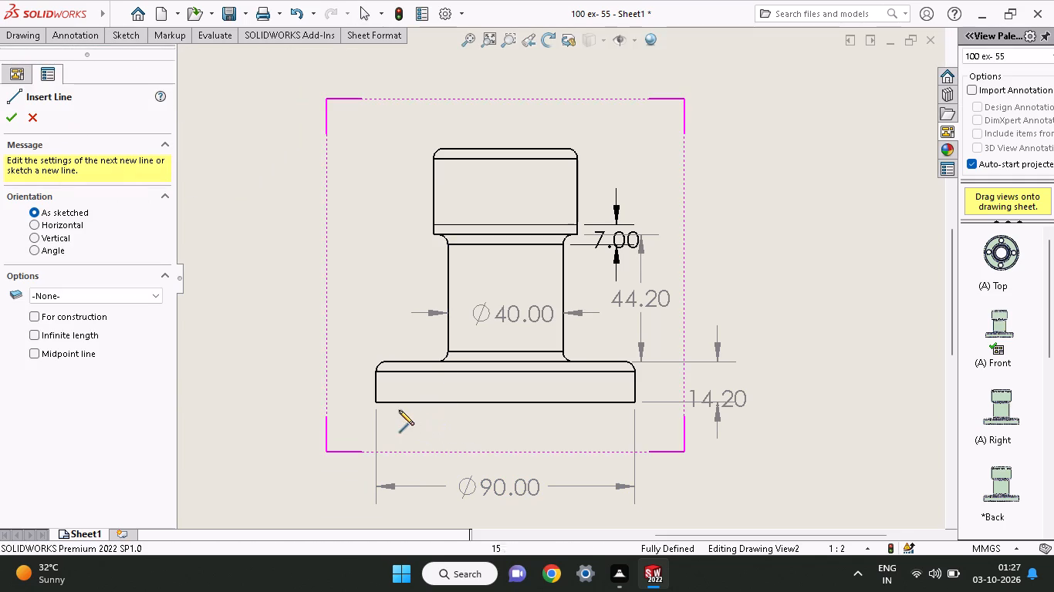
{"action": "left_click", "coordinate": [377, 403]}
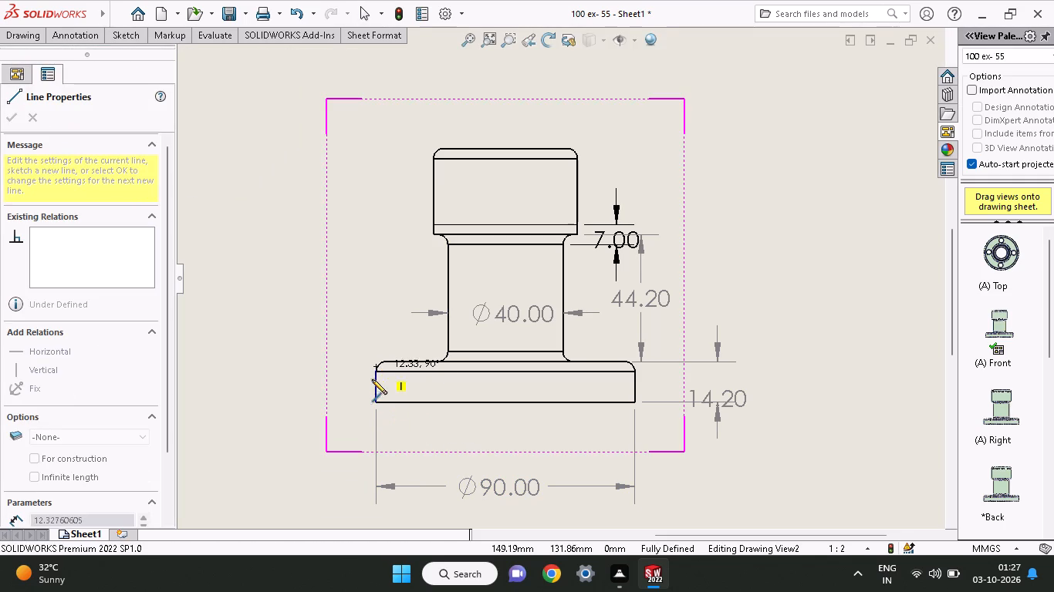
{"action": "left_click", "coordinate": [377, 371]}
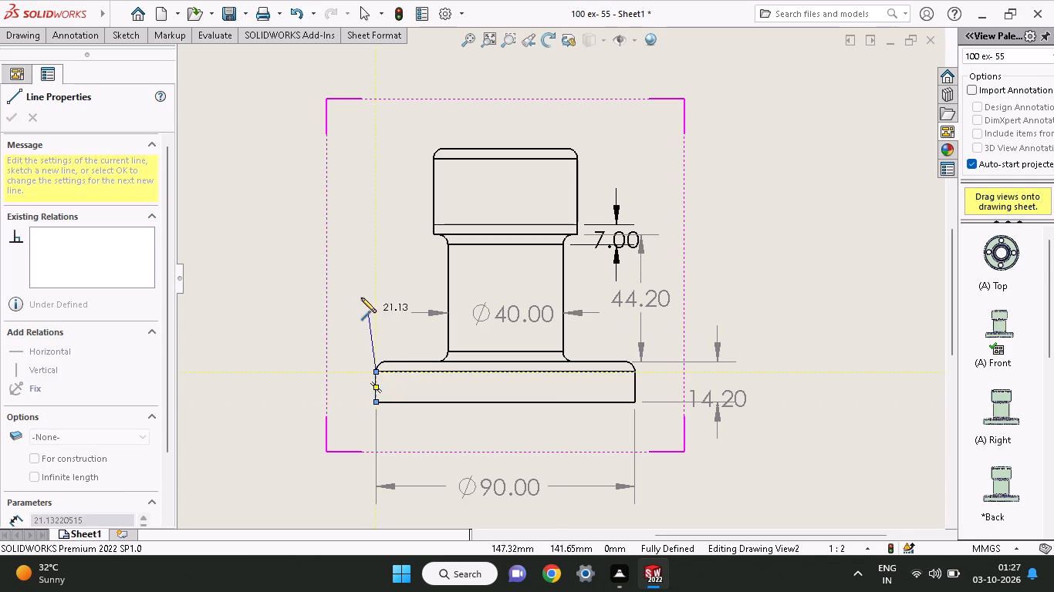
{"action": "right_click", "coordinate": [361, 298]}
{"action": "left_click", "coordinate": [383, 309]}
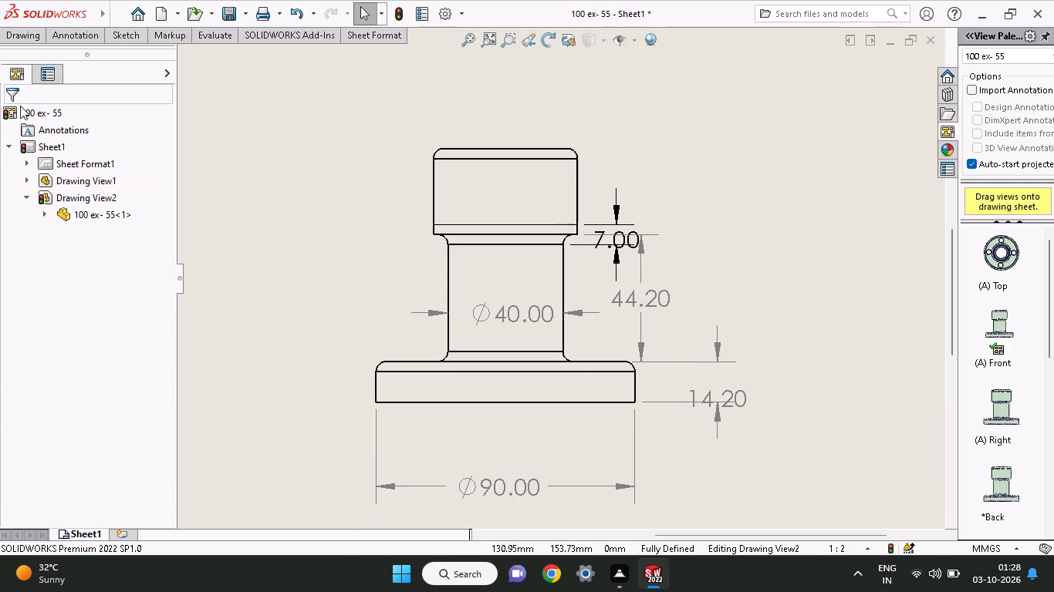
Offset the line on the flange's left side edge 12.5 mm inward, without adding dimensions.
{"action": "left_click", "coordinate": [121, 34]}
{"action": "left_click", "coordinate": [261, 60]}
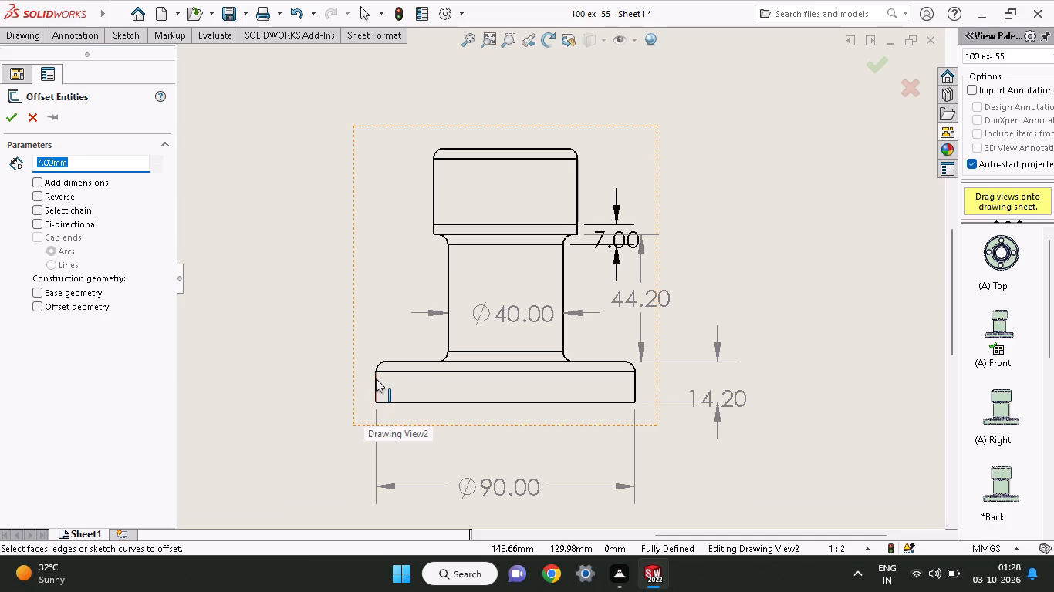
{"action": "left_click", "coordinate": [376, 384]}
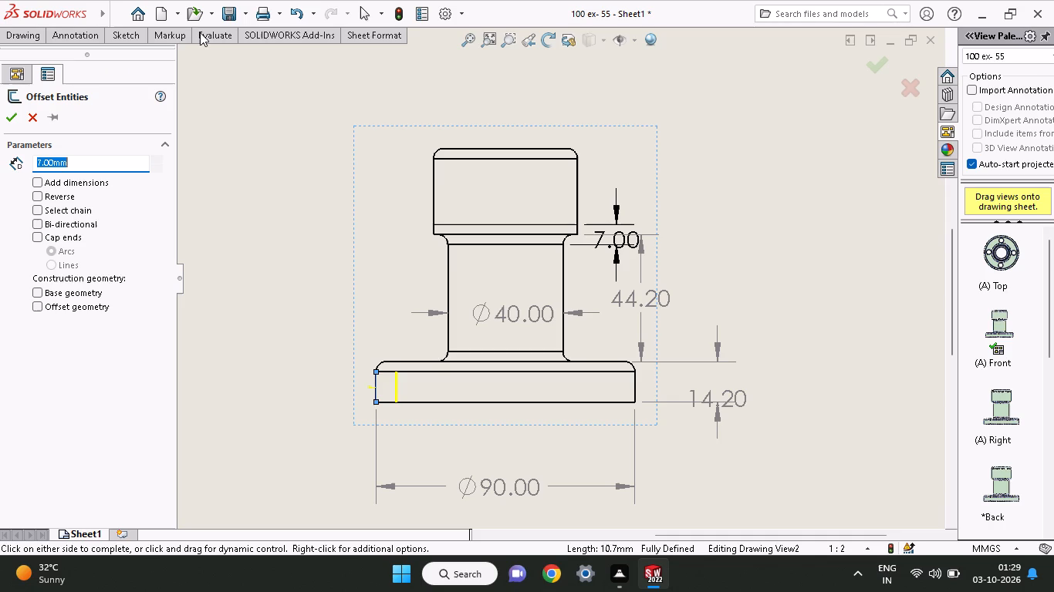
{"action": "type", "text": "12.5"}
{"action": "key", "text": "Return"}
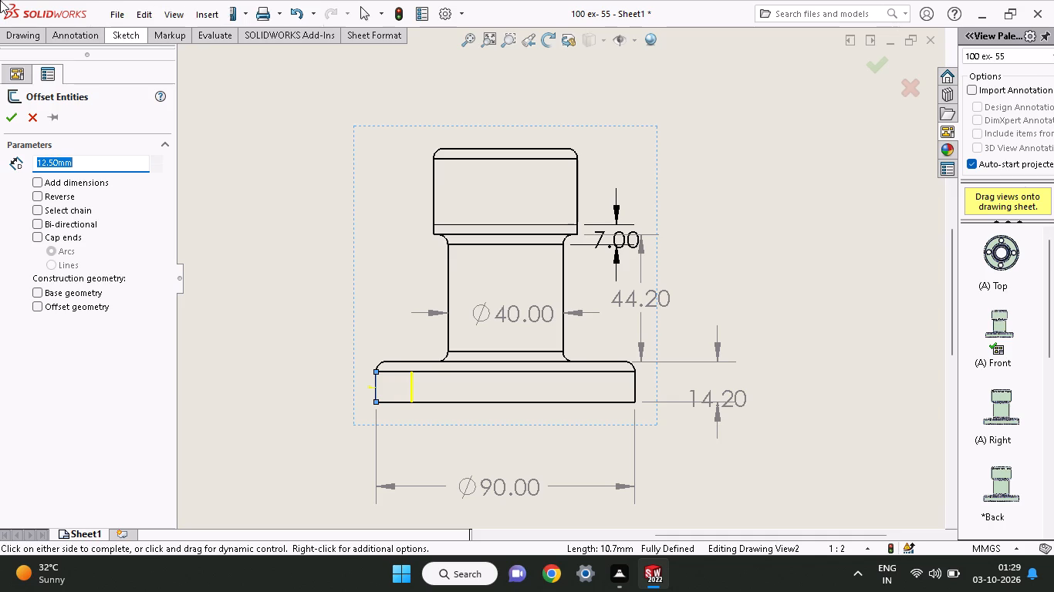
{"action": "left_click", "coordinate": [9, 113]}
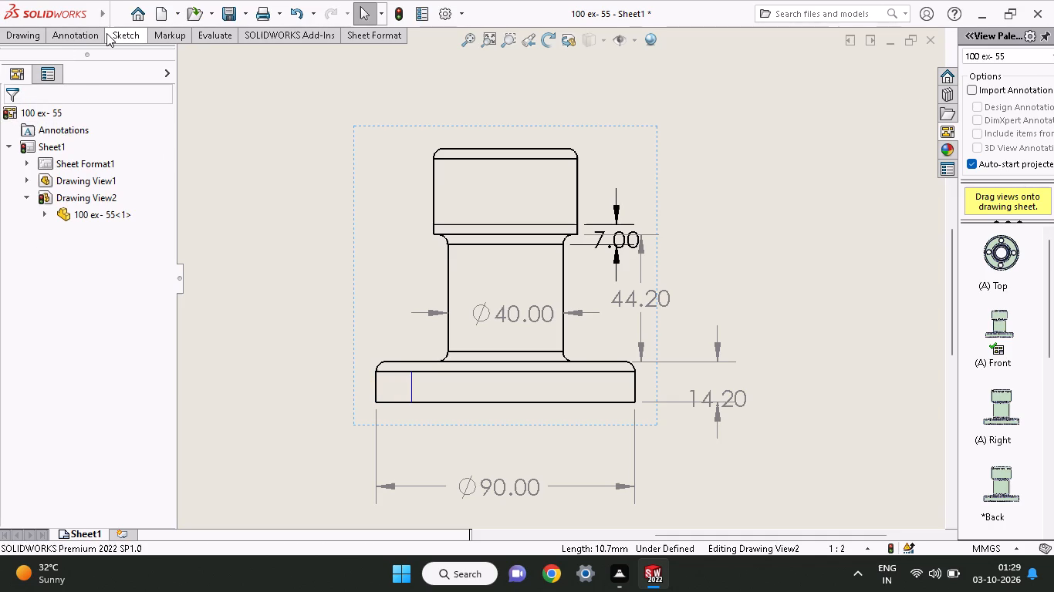
Sketch a vertical line 10.7 mm long over the flange's right side edge, from the bottom corner up to the fillet.
{"action": "left_click", "coordinate": [124, 34]}
{"action": "left_click", "coordinate": [70, 55]}
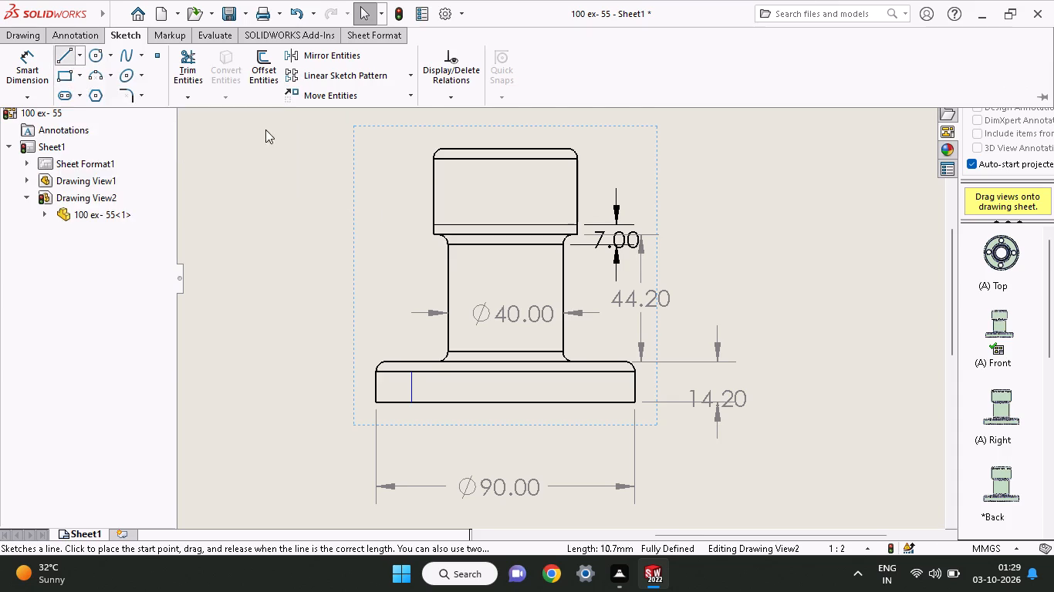
{"action": "left_click", "coordinate": [635, 403]}
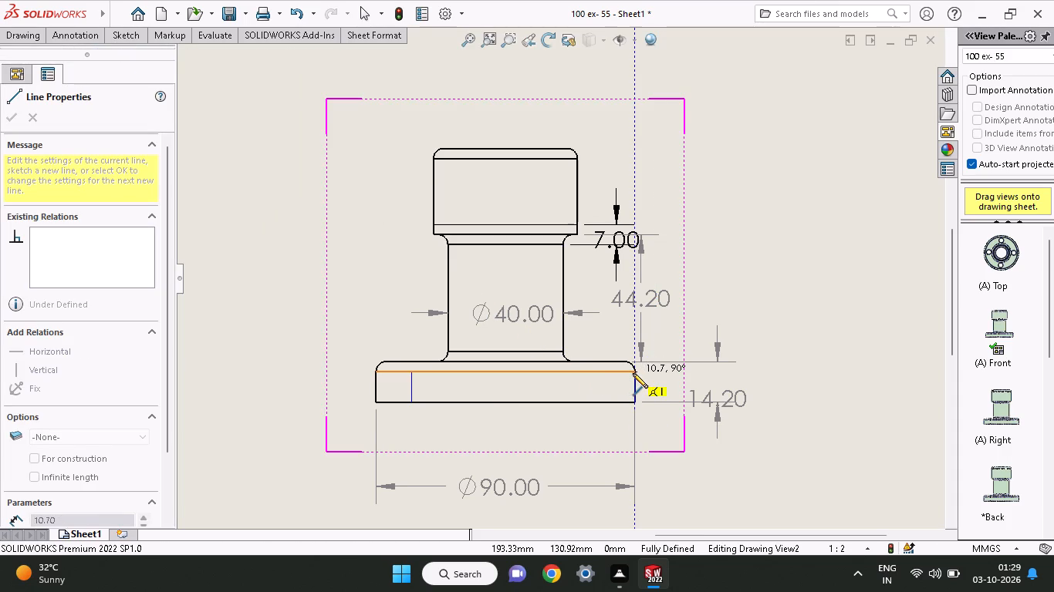
{"action": "left_click", "coordinate": [633, 369]}
{"action": "right_click", "coordinate": [708, 196]}
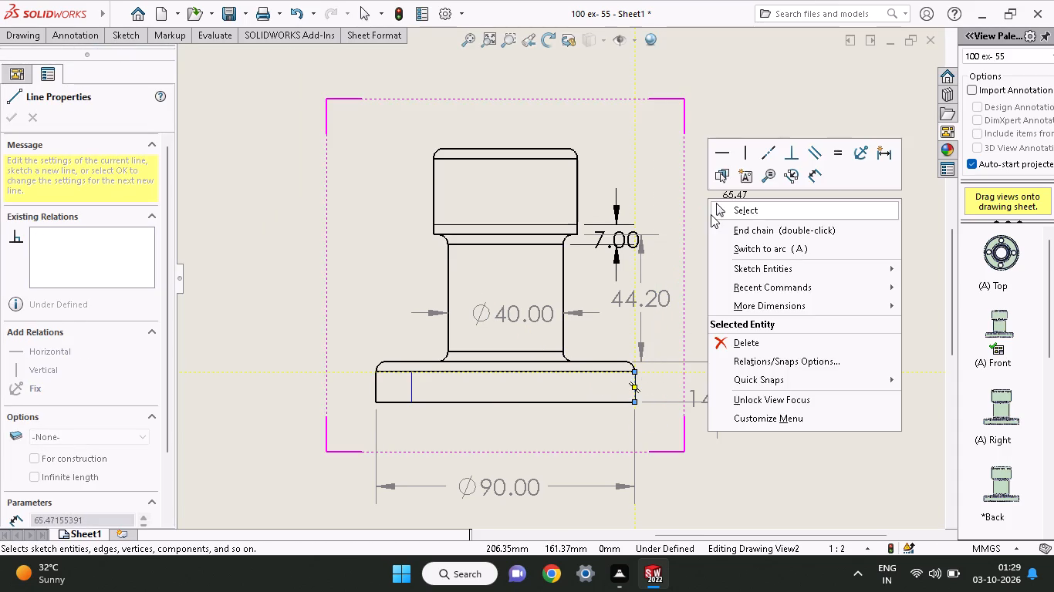
{"action": "left_click", "coordinate": [714, 214]}
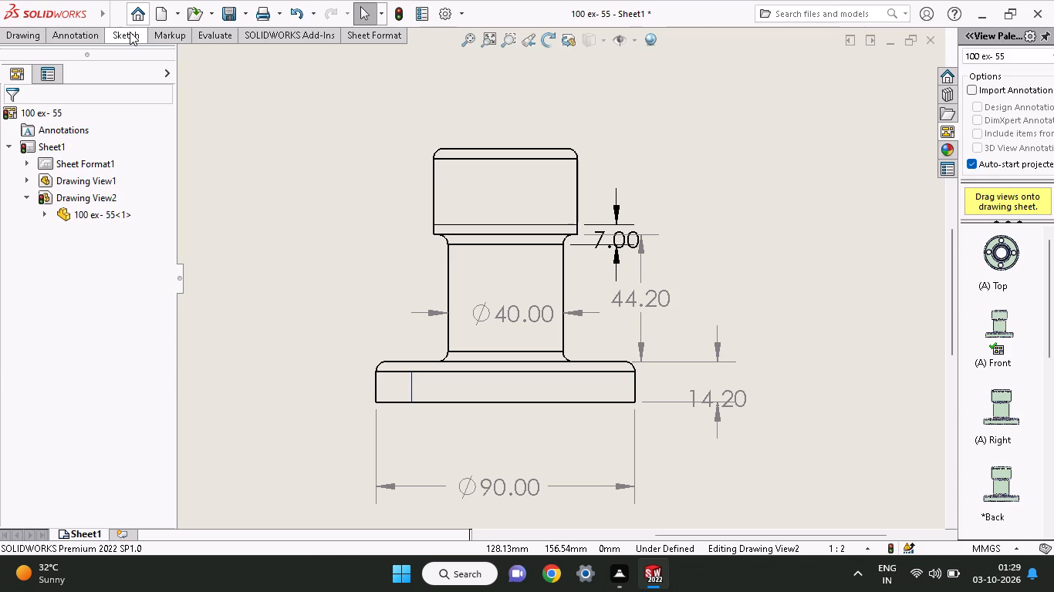
Offset the line on the flange's right side edge 12.5 mm inward by reversing the offset direction, without adding dimensions.
{"action": "left_click", "coordinate": [130, 32]}
{"action": "left_click", "coordinate": [258, 58]}
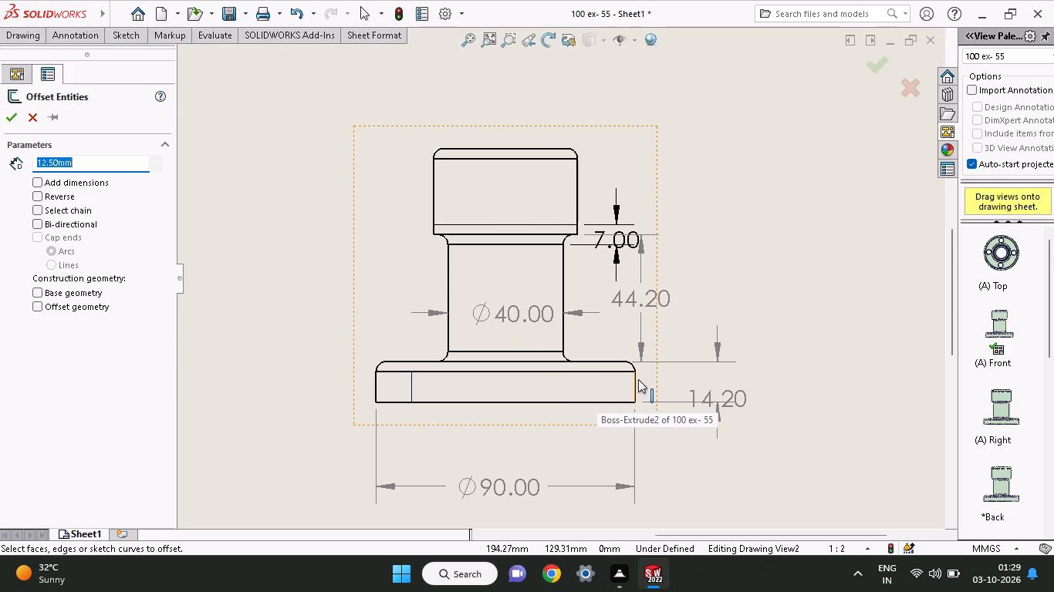
{"action": "left_click", "coordinate": [634, 383]}
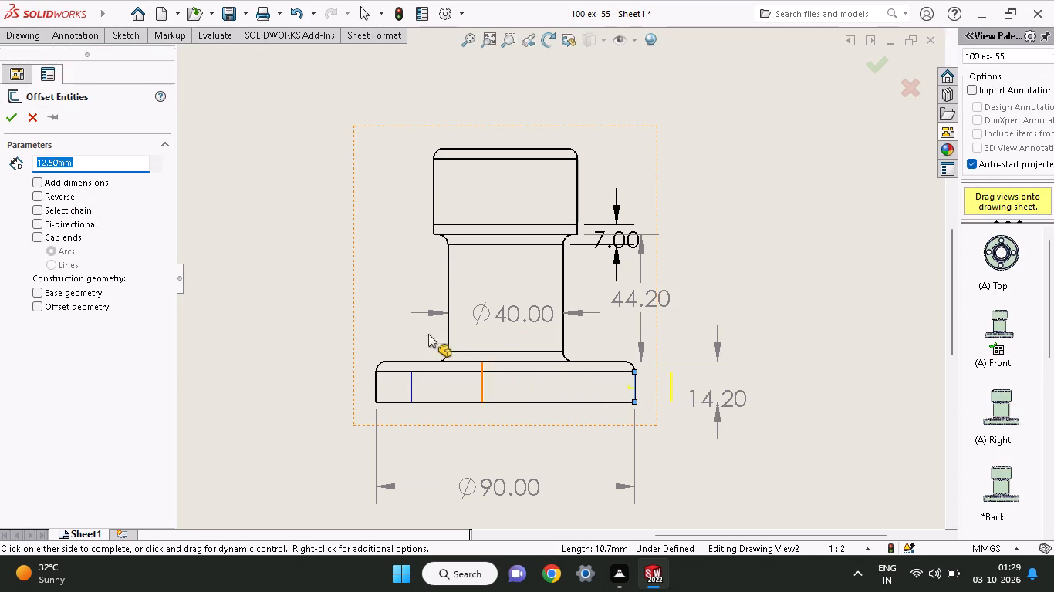
{"action": "left_click", "coordinate": [73, 199]}
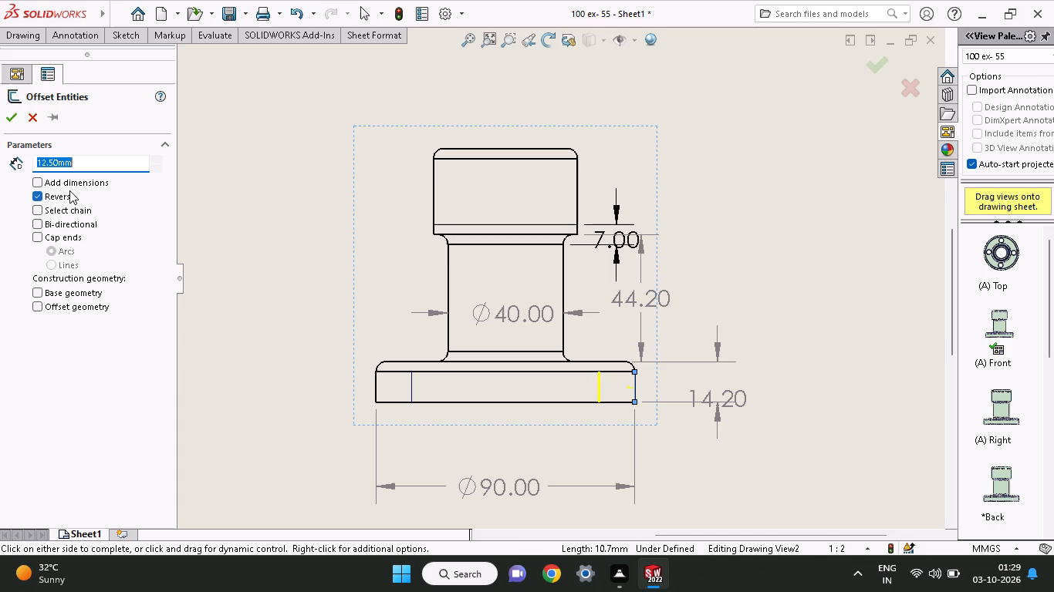
{"action": "left_click", "coordinate": [5, 122]}
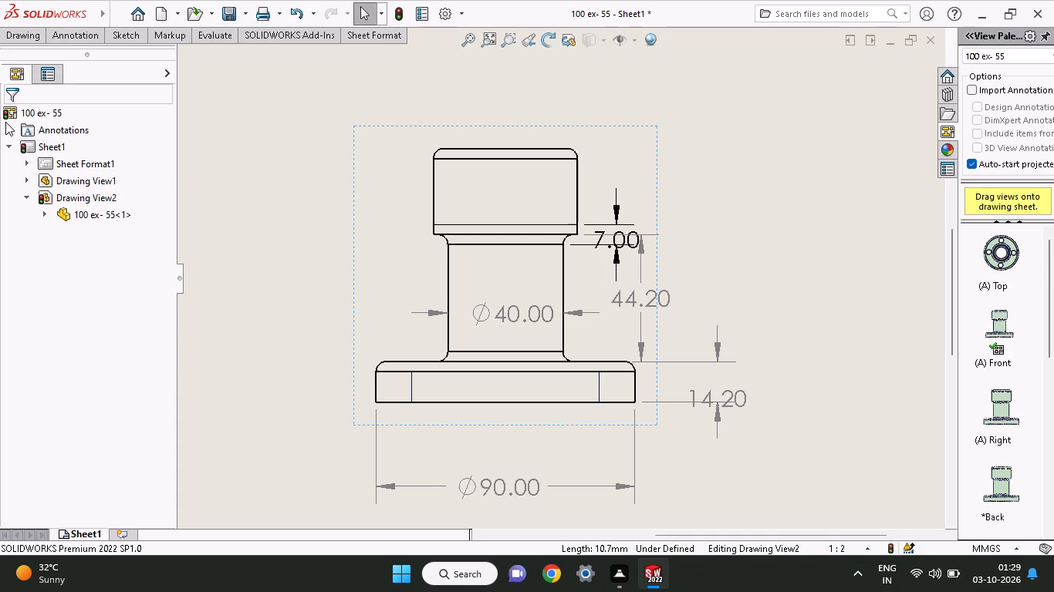
Dimension the distance between the lower ends of the two offset lines in the flange, placing it between the flange and its diameter dimension.
{"action": "left_click", "coordinate": [118, 39]}
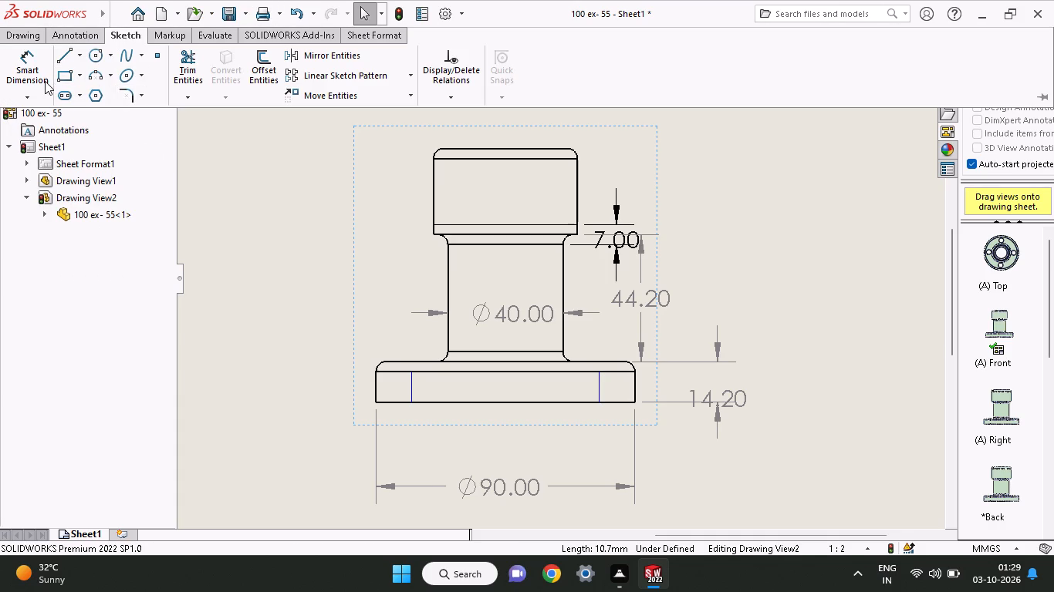
{"action": "left_click", "coordinate": [45, 81]}
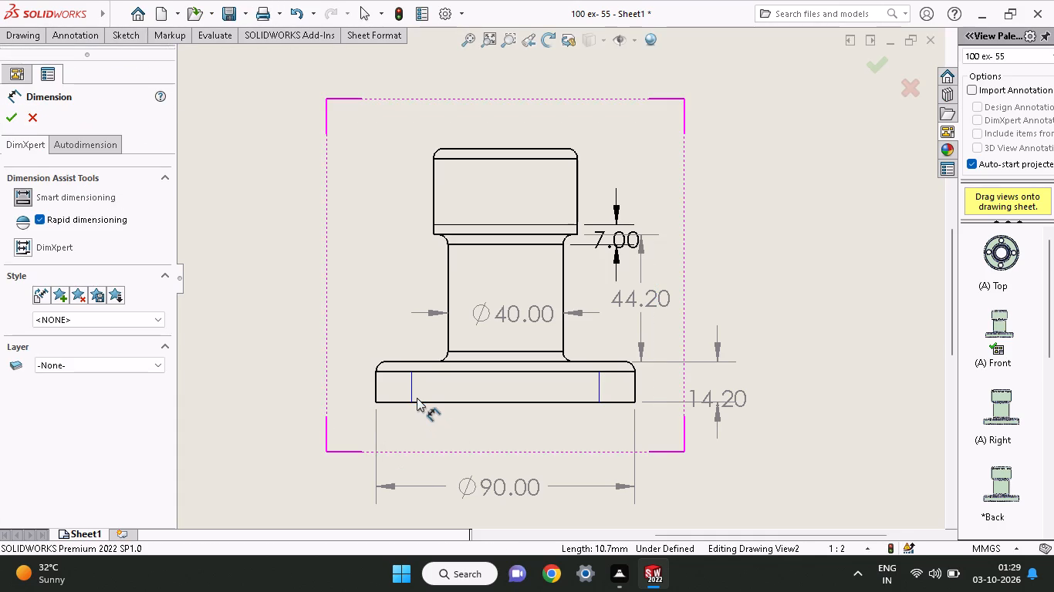
{"action": "left_click", "coordinate": [414, 400]}
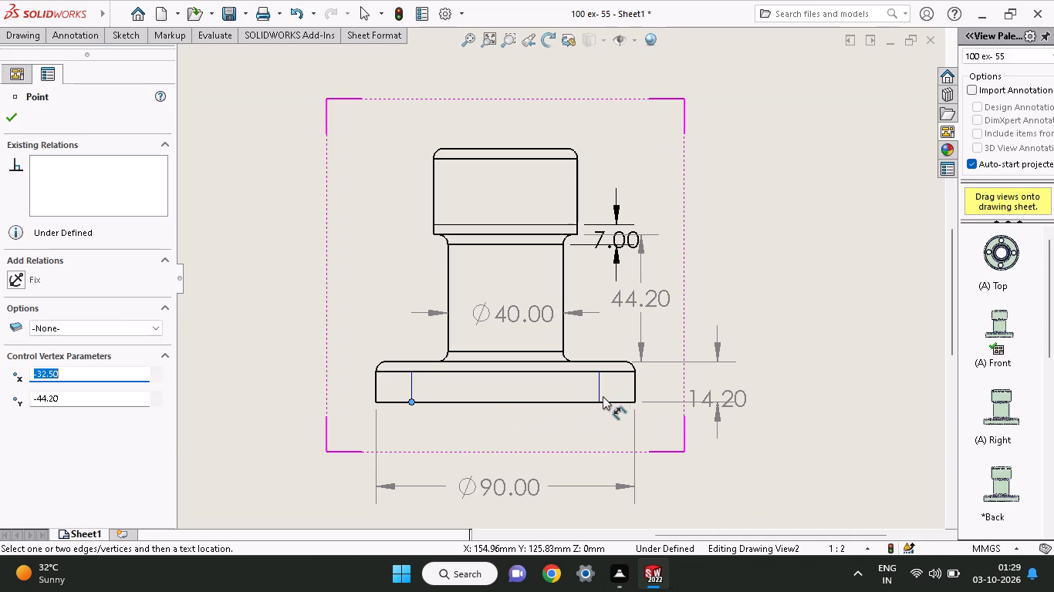
{"action": "left_click", "coordinate": [597, 401]}
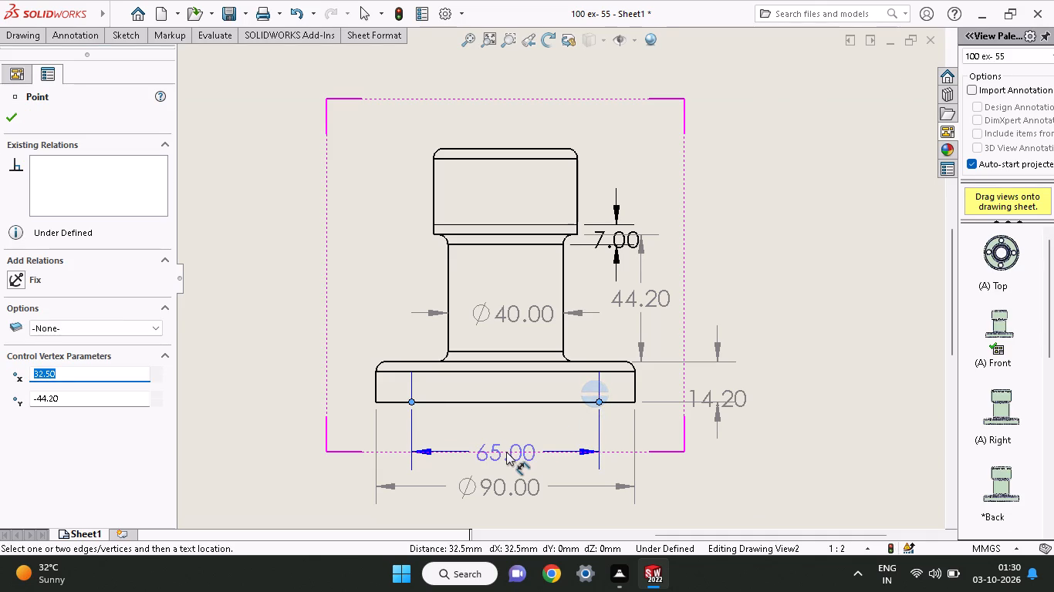
{"action": "left_click", "coordinate": [505, 459]}
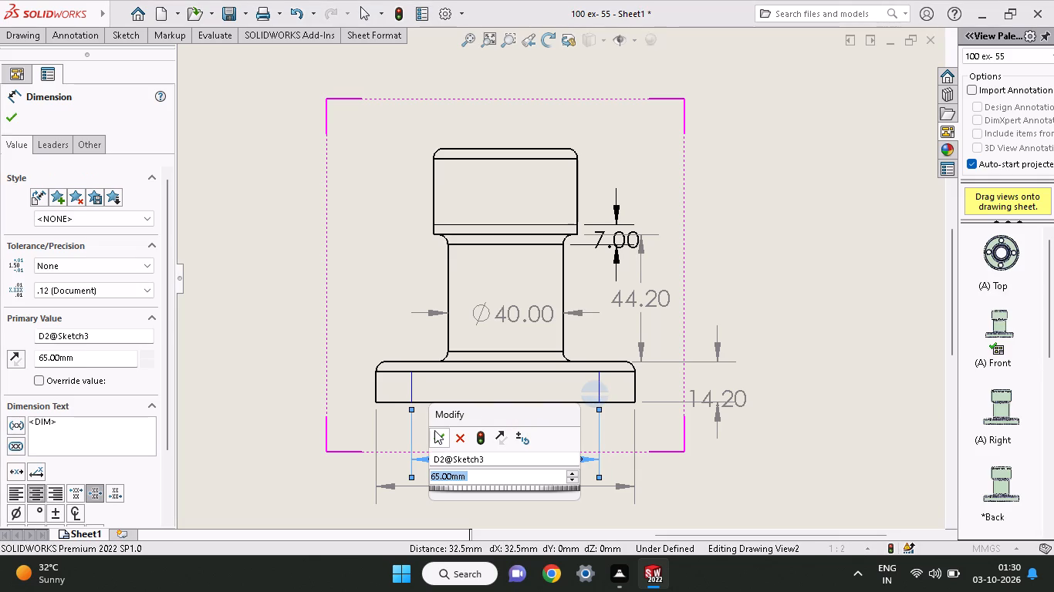
{"action": "left_click", "coordinate": [434, 430]}
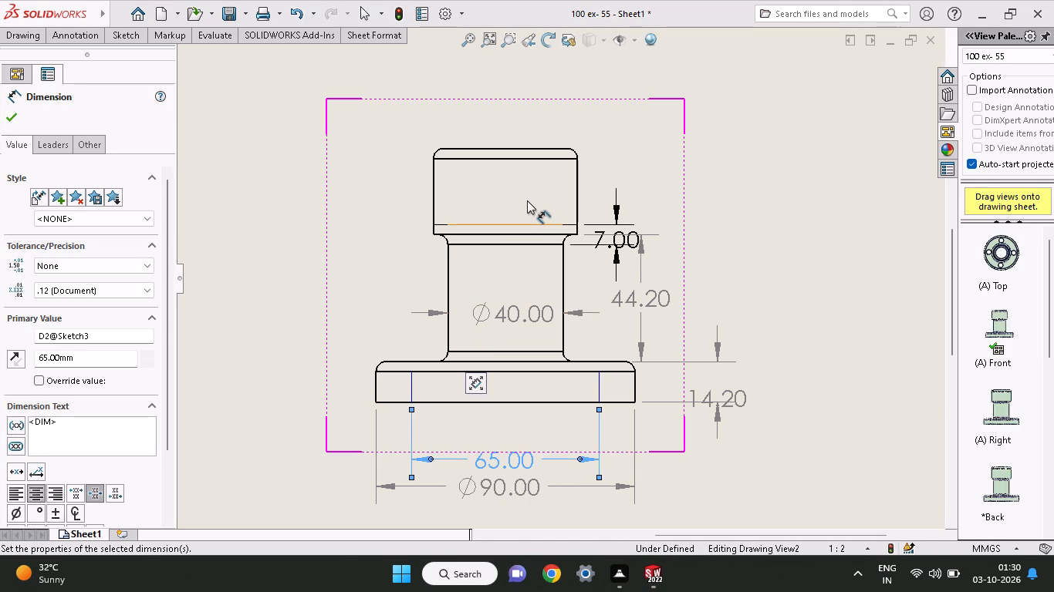
Dimension the outer diameter of the upper cylindrical head, placing the dimension above the front view.
{"action": "middle_click_drag", "start_coordinate": [540, 187], "coordinate": [514, 311]}
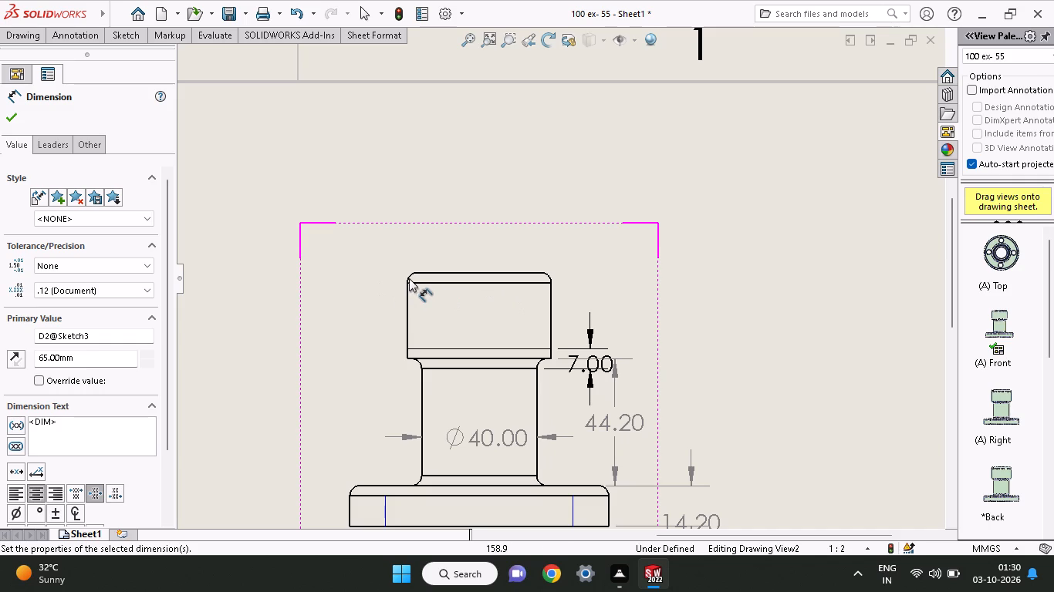
{"action": "left_click", "coordinate": [405, 283]}
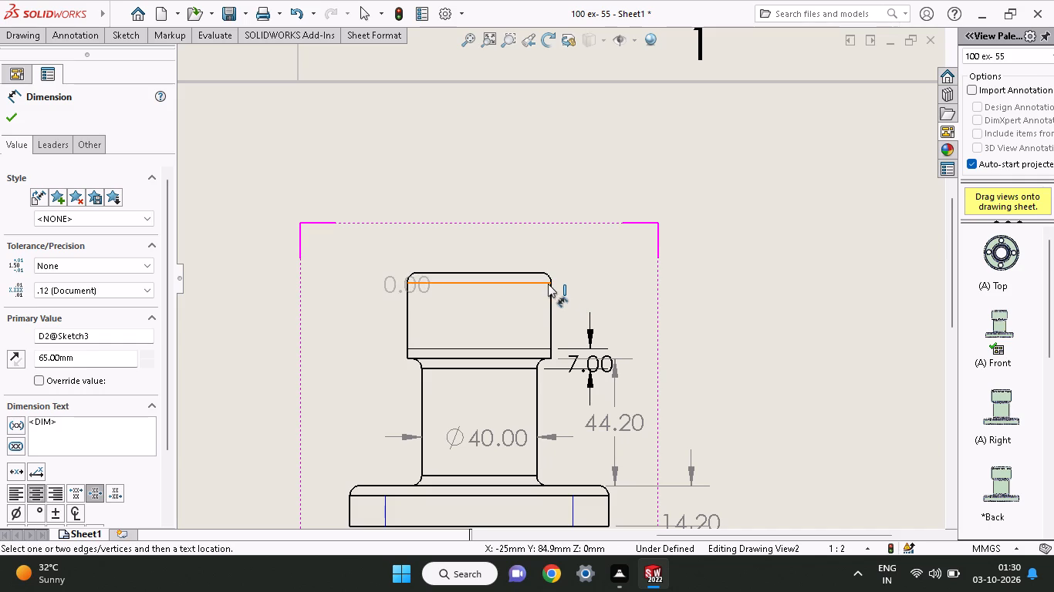
{"action": "left_click", "coordinate": [552, 281]}
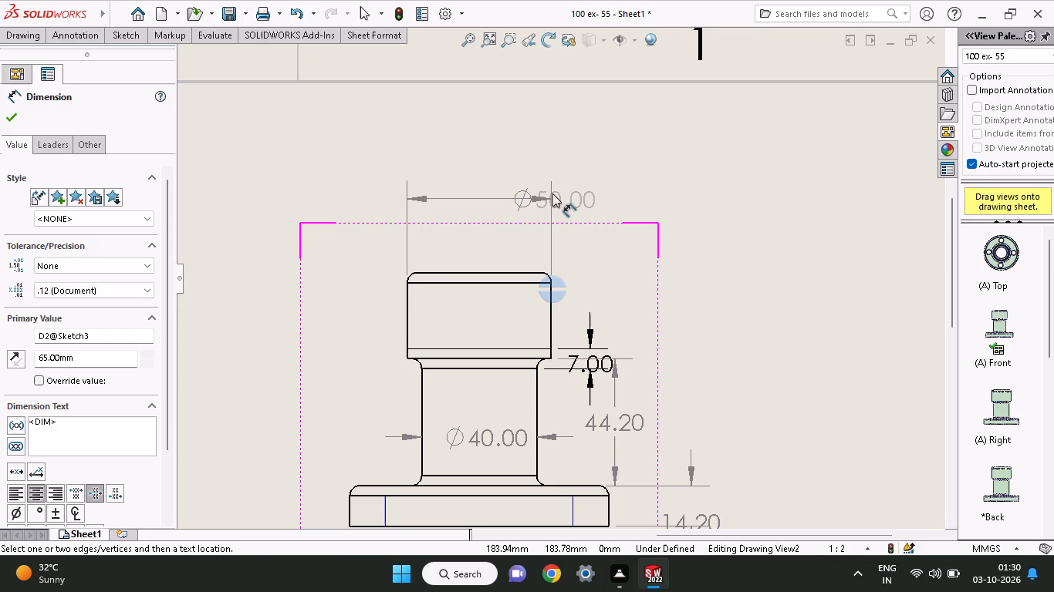
{"action": "left_click", "coordinate": [552, 182]}
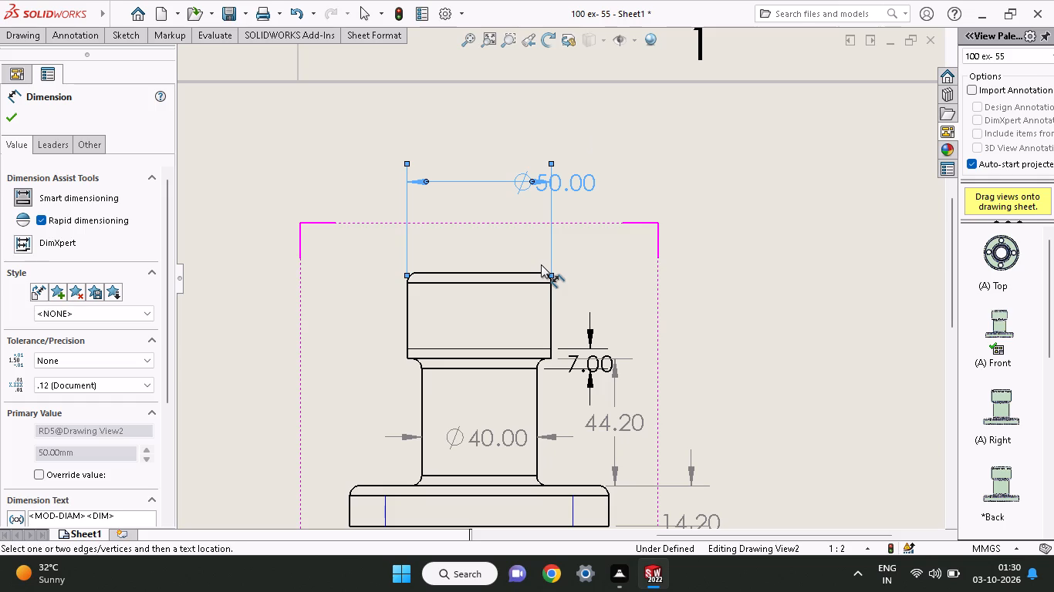
Sketch a vertical line 26.5 mm long over the upper head's left side edge, from the top fillet down to the bottom corner.
{"action": "left_click", "coordinate": [127, 35]}
{"action": "left_click", "coordinate": [69, 55]}
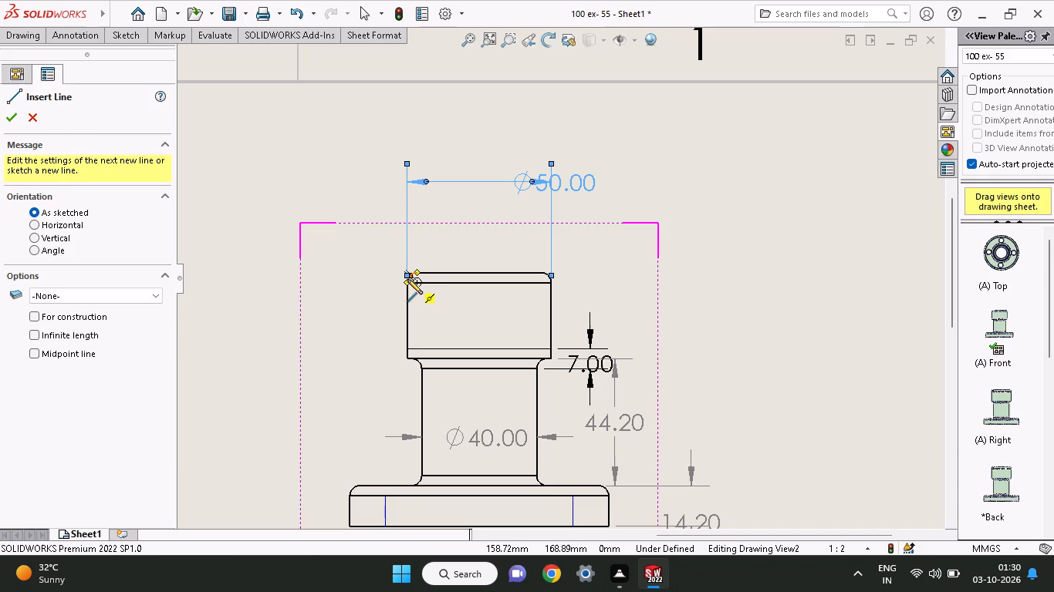
{"action": "left_click", "coordinate": [406, 282]}
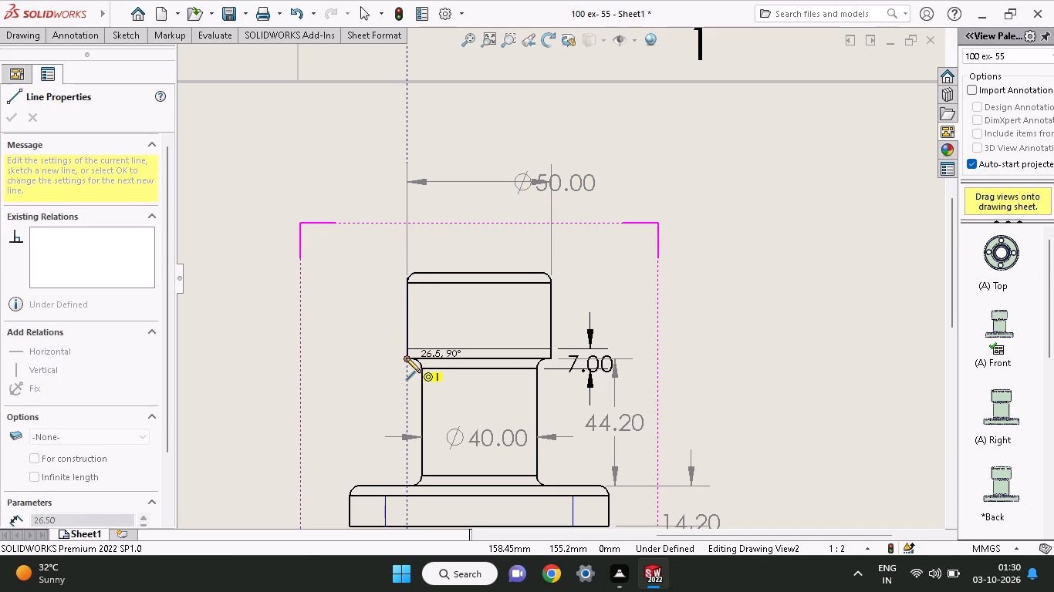
{"action": "left_click", "coordinate": [406, 358]}
{"action": "right_click", "coordinate": [335, 285]}
{"action": "left_click", "coordinate": [346, 295]}
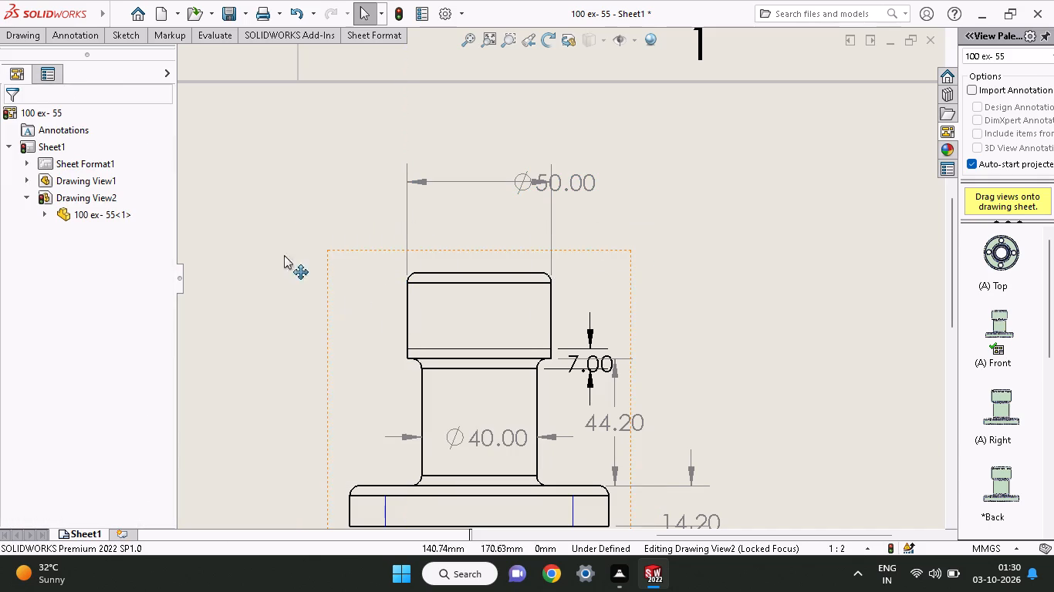
Offset the line on the upper head's left side edge 6 mm inward by reversing the offset direction, without adding dimensions.
{"action": "left_click", "coordinate": [137, 37]}
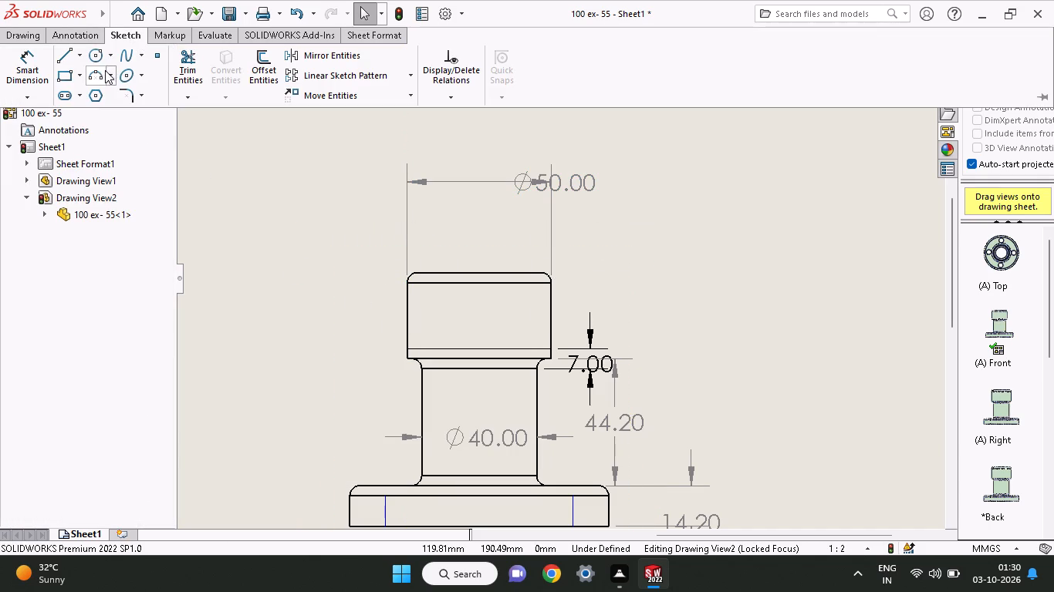
{"action": "left_click", "coordinate": [272, 69]}
{"action": "left_click", "coordinate": [407, 314]}
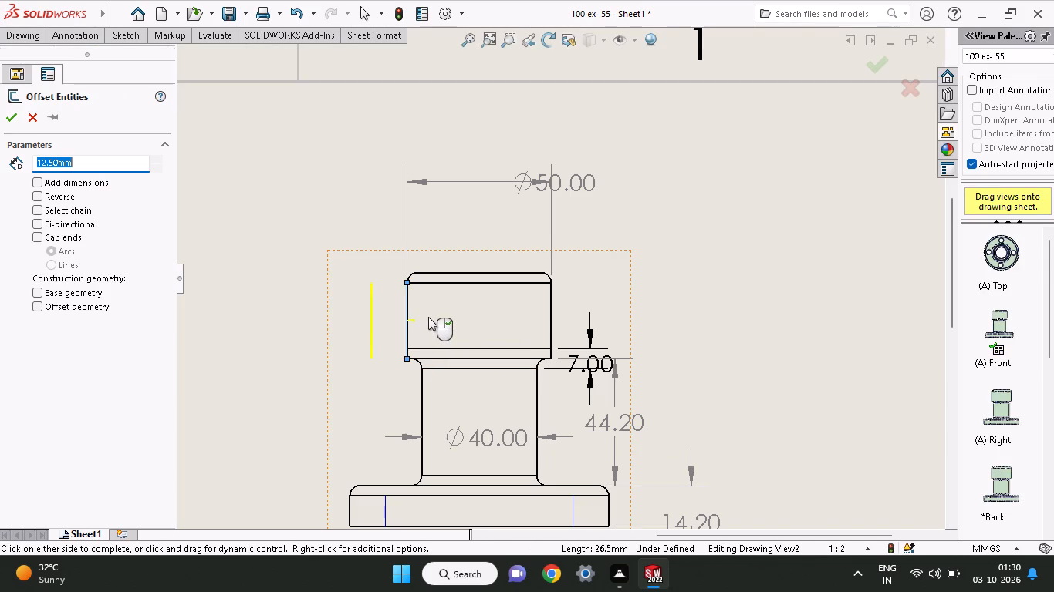
{"action": "left_click", "coordinate": [42, 197]}
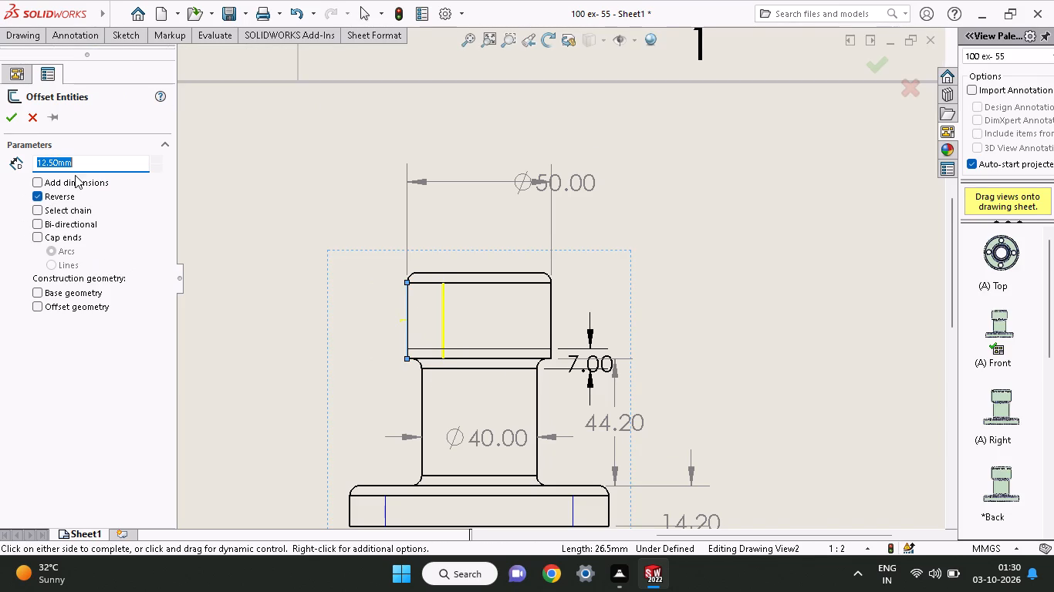
{"action": "left_click_drag", "start_coordinate": [96, 170], "coordinate": [0, 183]}
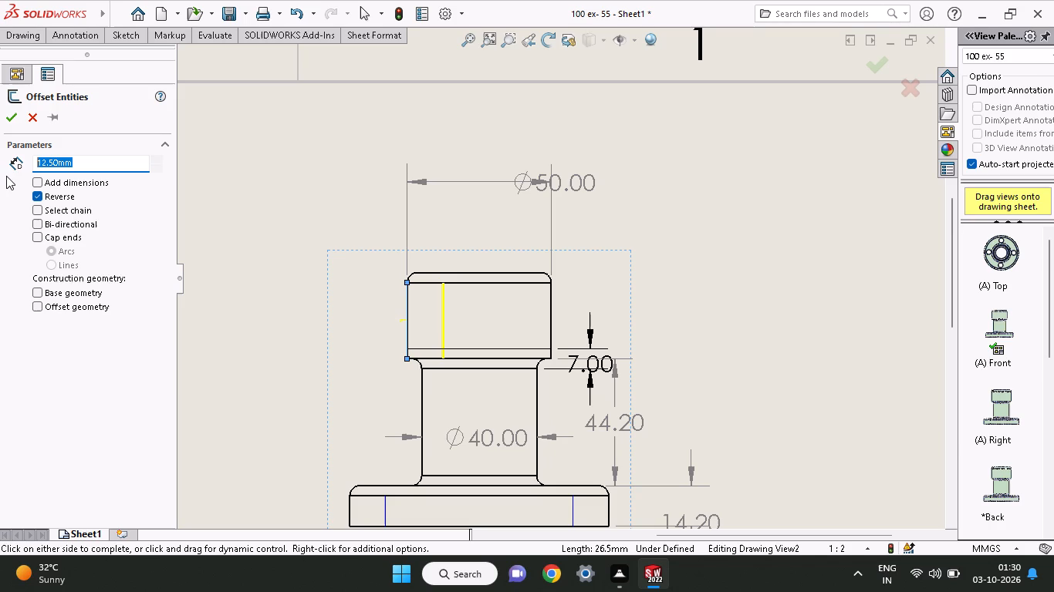
{"action": "key", "text": "6"}
{"action": "key", "text": "Return"}
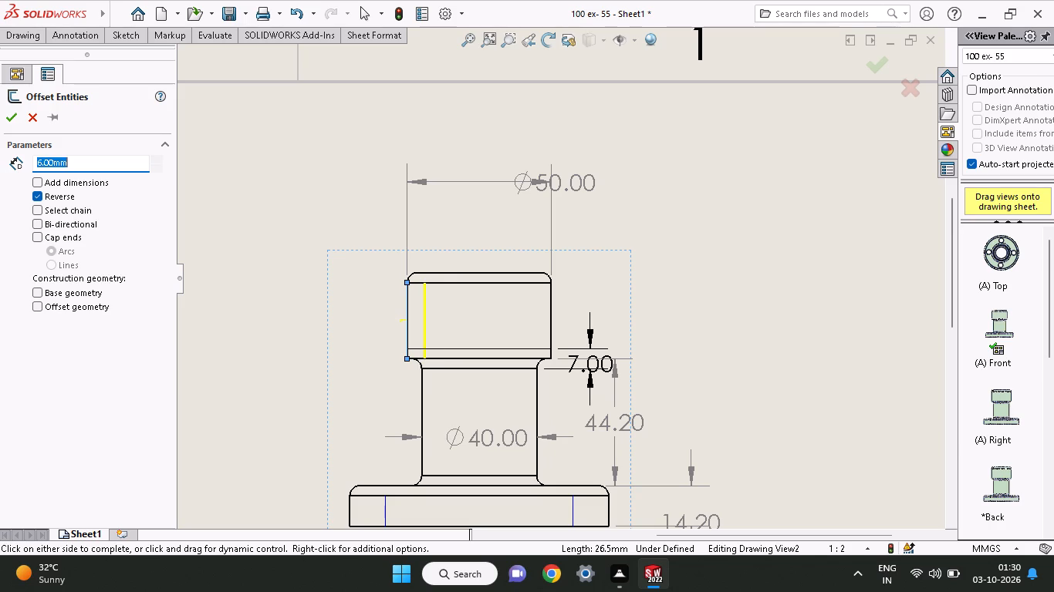
{"action": "left_click", "coordinate": [5, 110]}
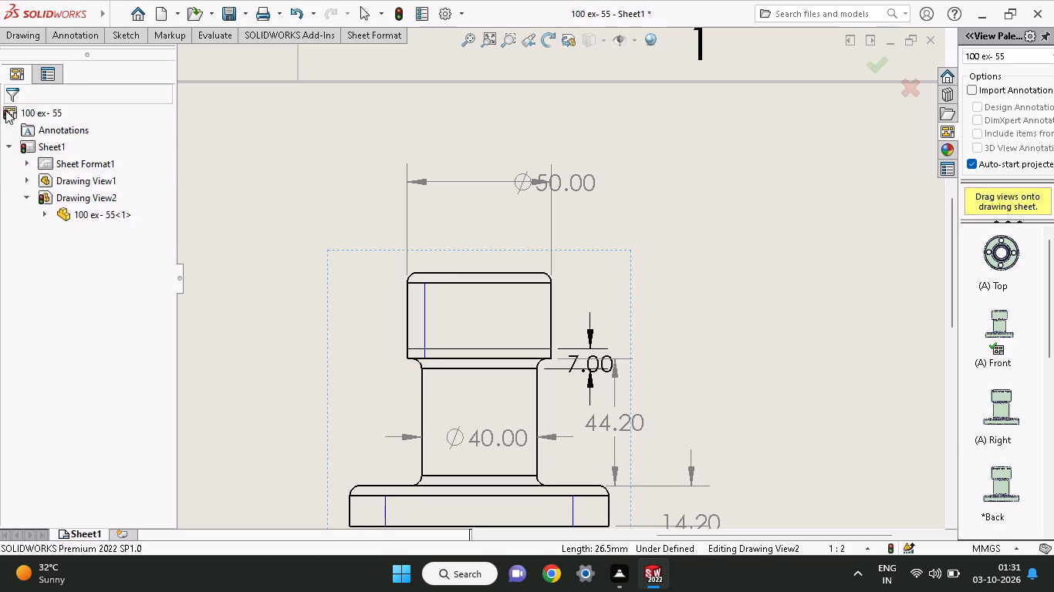
Sketch a vertical line 26.5 mm long over the upper head's right side edge, from the bottom corner up to the fillet.
{"action": "left_click", "coordinate": [108, 43]}
{"action": "left_click", "coordinate": [65, 59]}
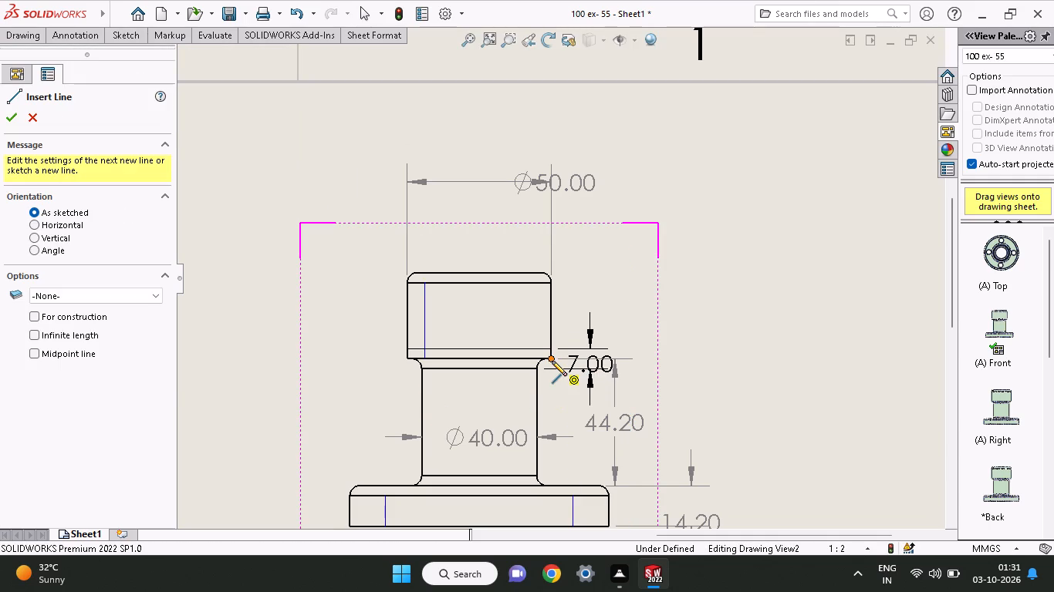
{"action": "left_click", "coordinate": [552, 361]}
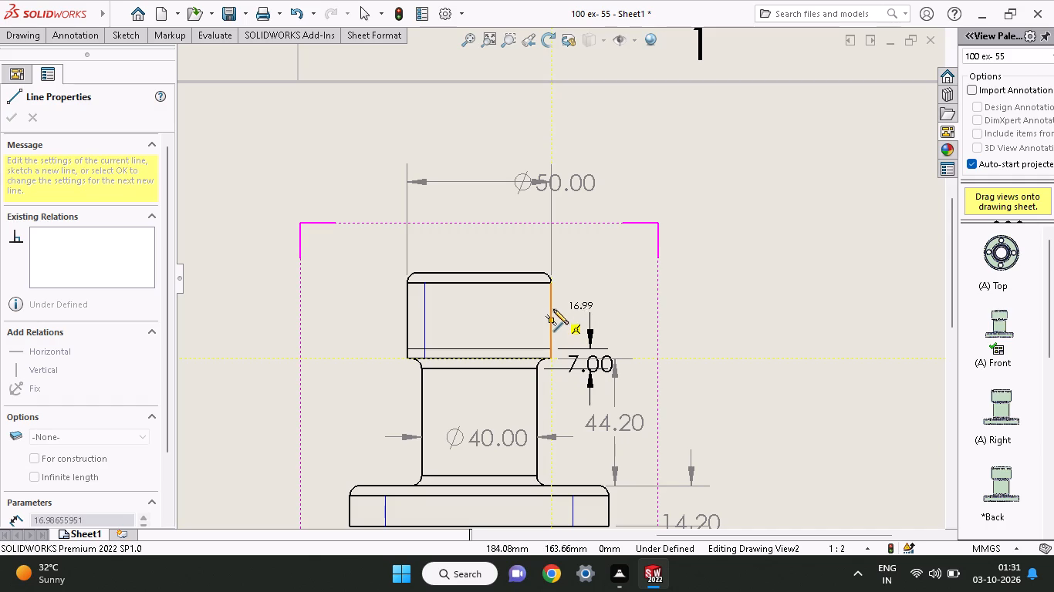
{"action": "left_click", "coordinate": [550, 285]}
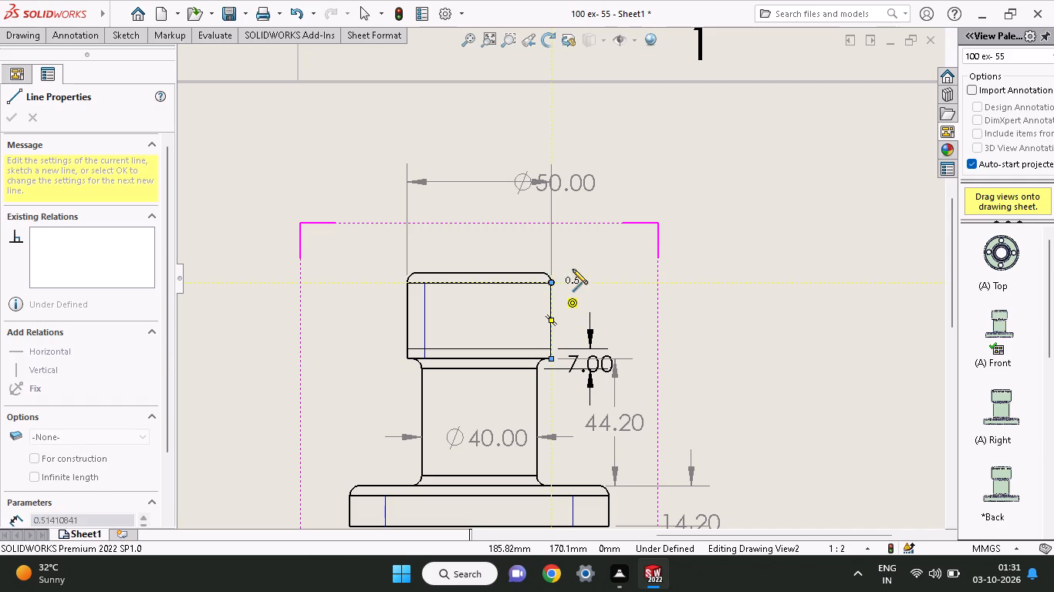
{"action": "right_click_drag", "start_coordinate": [577, 260], "coordinate": [578, 268]}
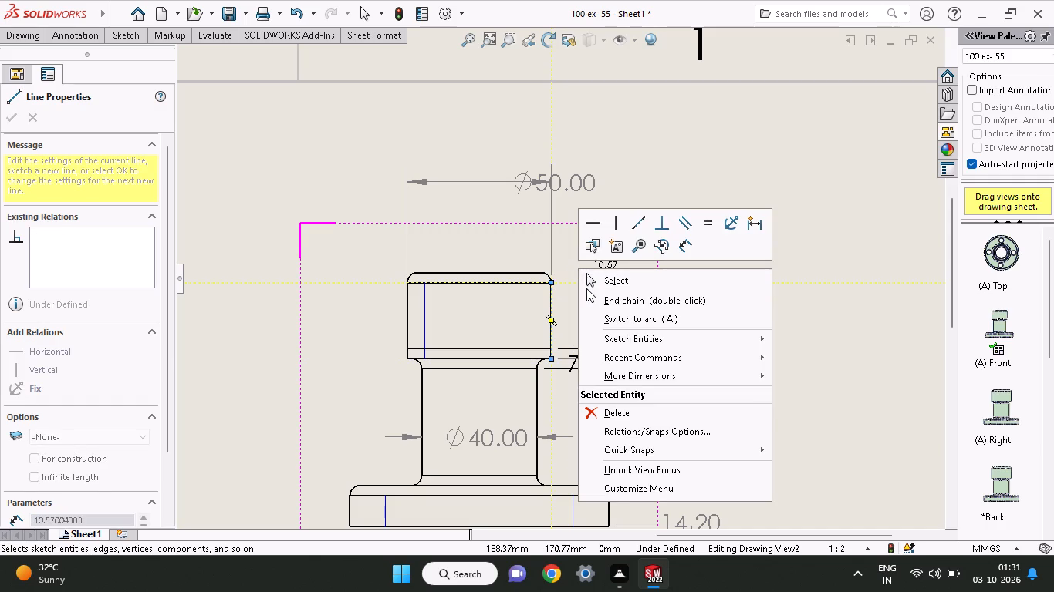
{"action": "left_click", "coordinate": [586, 285]}
Offset the line on the upper head's right side edge 6 mm inward by reversing the offset direction, without adding dimensions.
{"action": "left_click", "coordinate": [120, 38]}
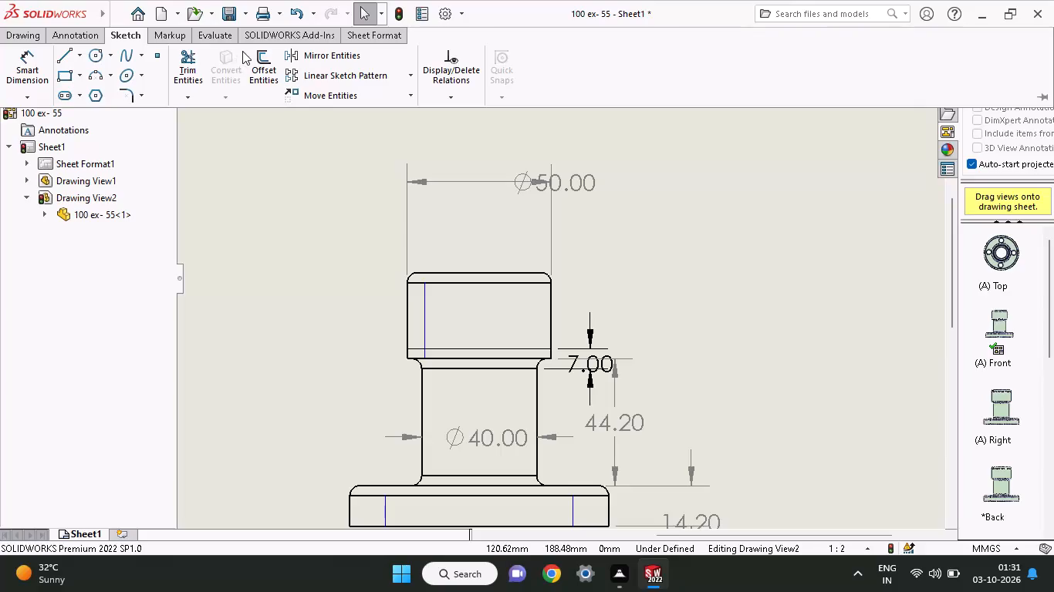
{"action": "left_click", "coordinate": [260, 59]}
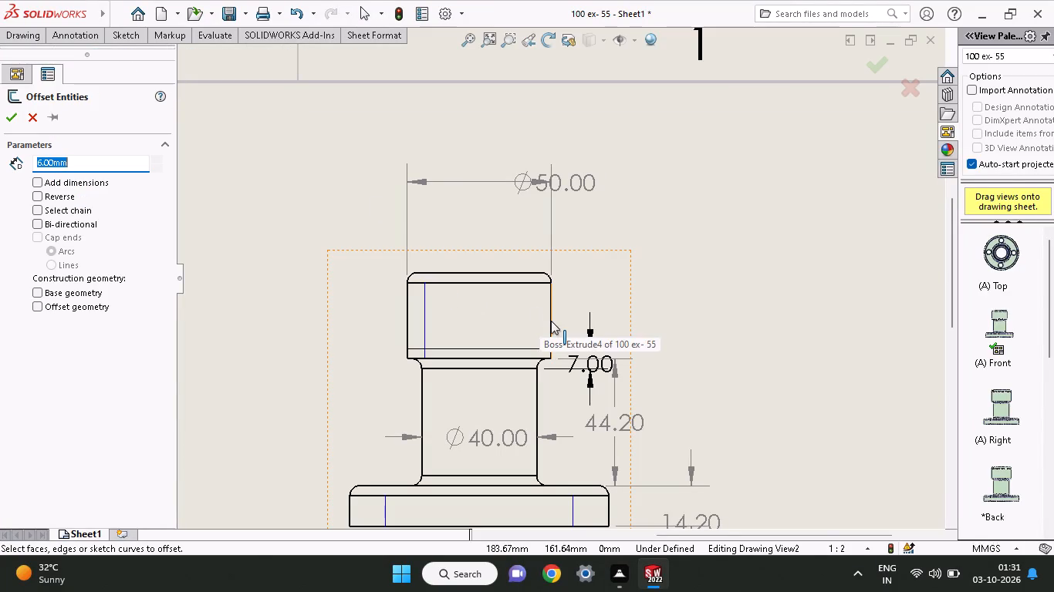
{"action": "left_click", "coordinate": [551, 321]}
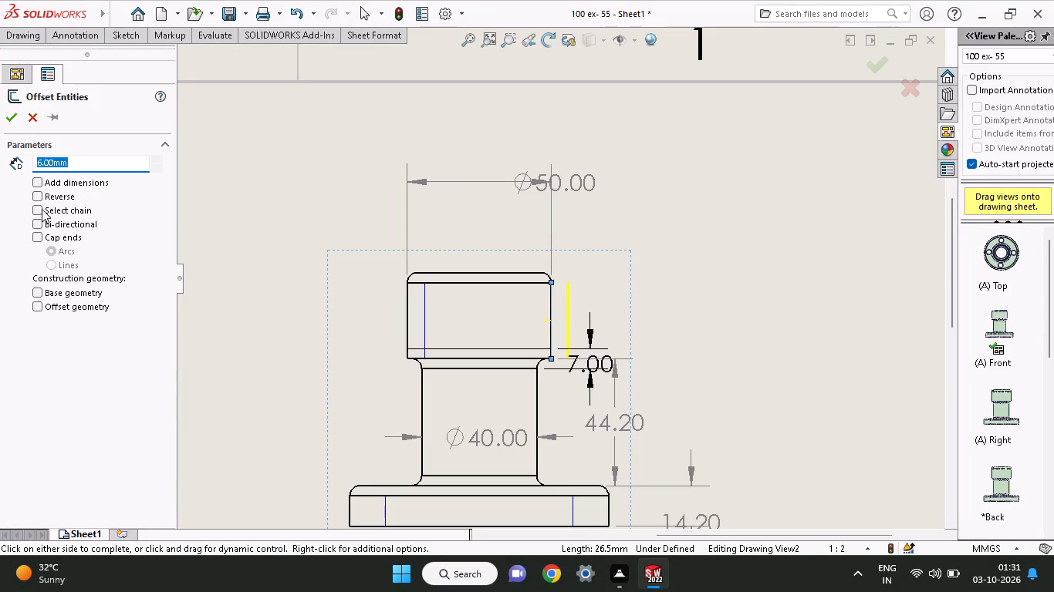
{"action": "left_click", "coordinate": [42, 193]}
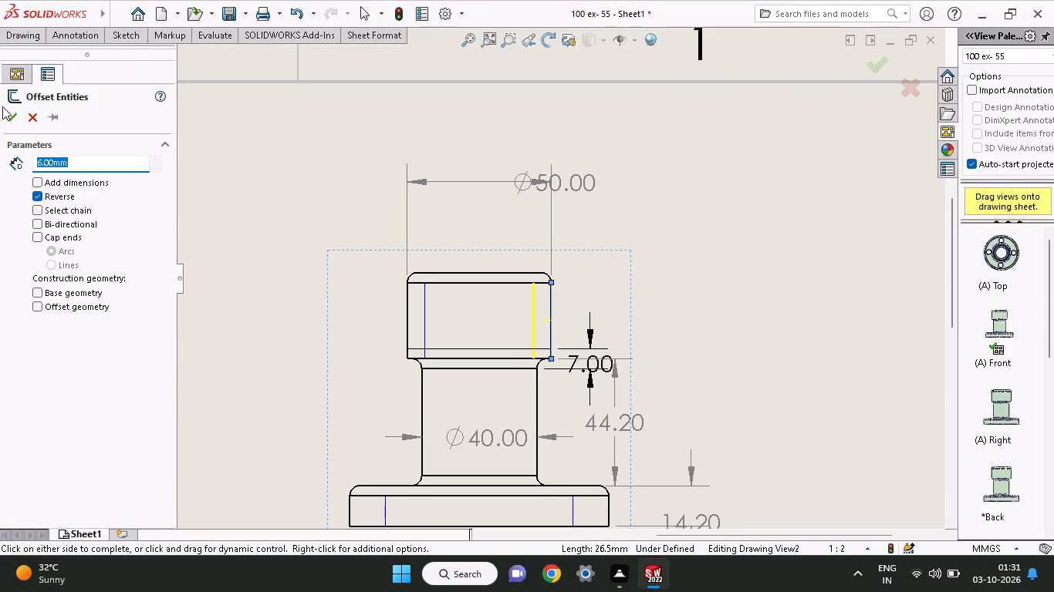
{"action": "left_click", "coordinate": [5, 118]}
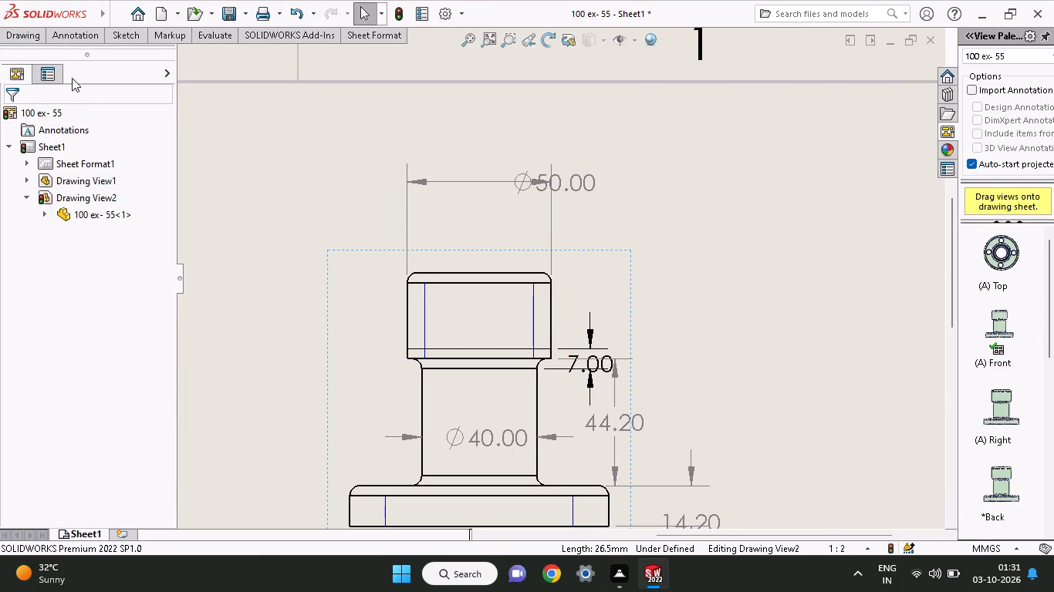
Dimension the distance between the upper ends of the head's two offset lines, placing it between the head and its diameter dimension.
{"action": "left_click", "coordinate": [120, 38]}
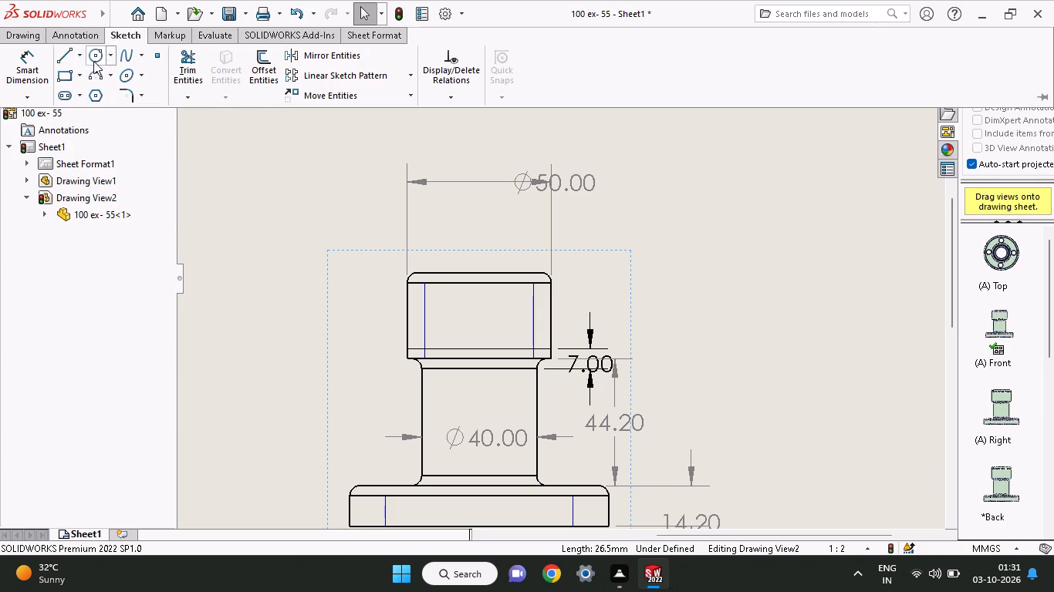
{"action": "left_click", "coordinate": [29, 72]}
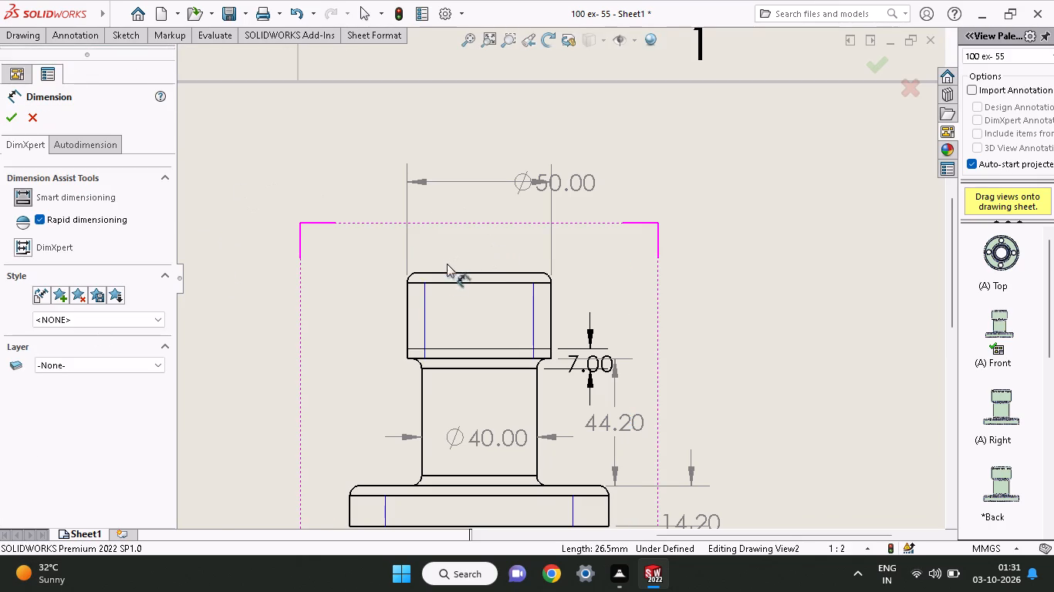
{"action": "left_click", "coordinate": [424, 284]}
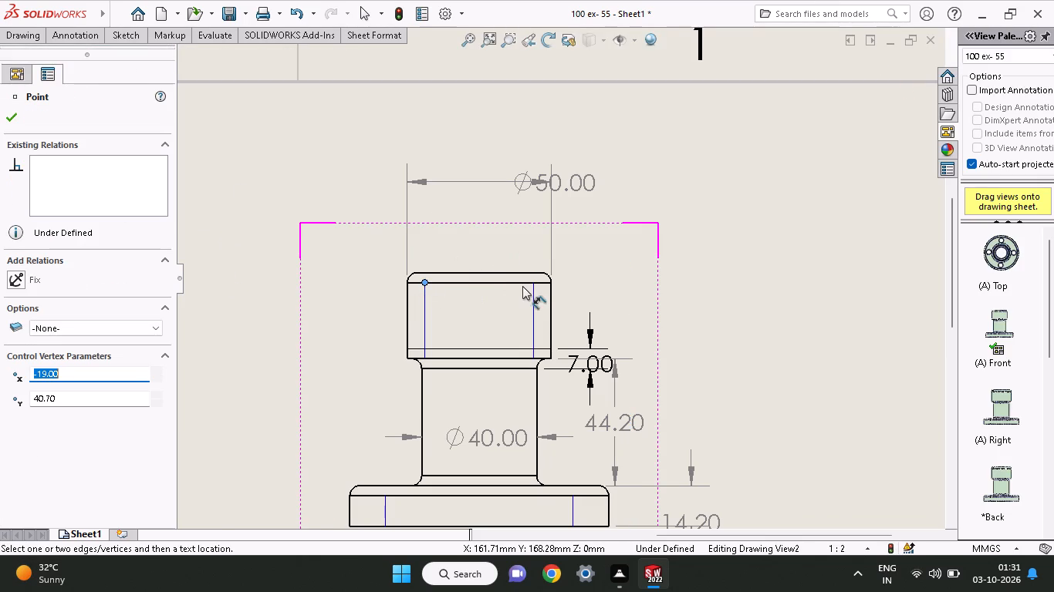
{"action": "left_click", "coordinate": [535, 286]}
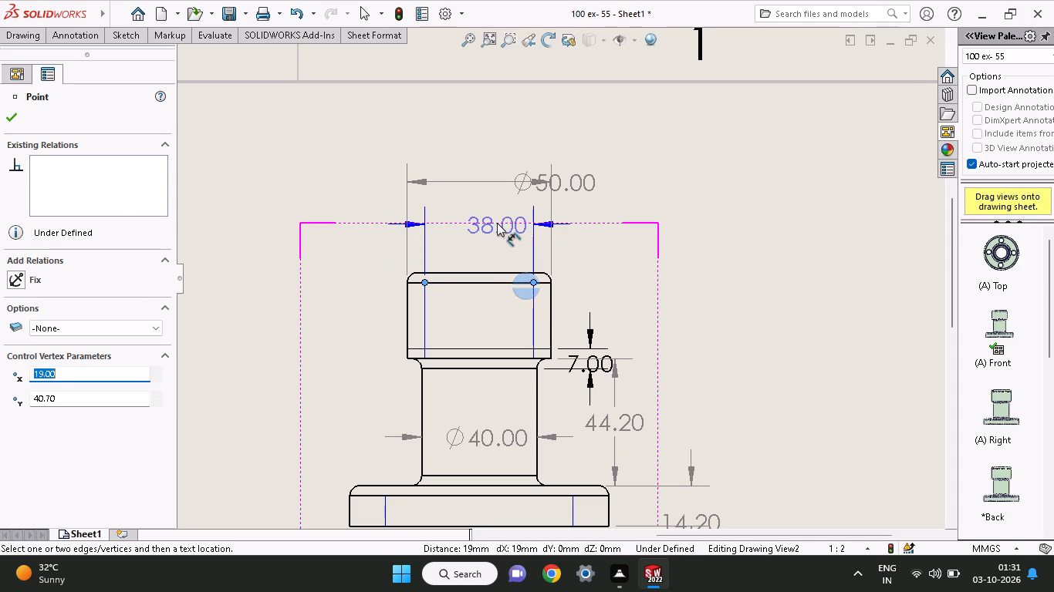
{"action": "left_click", "coordinate": [497, 223]}
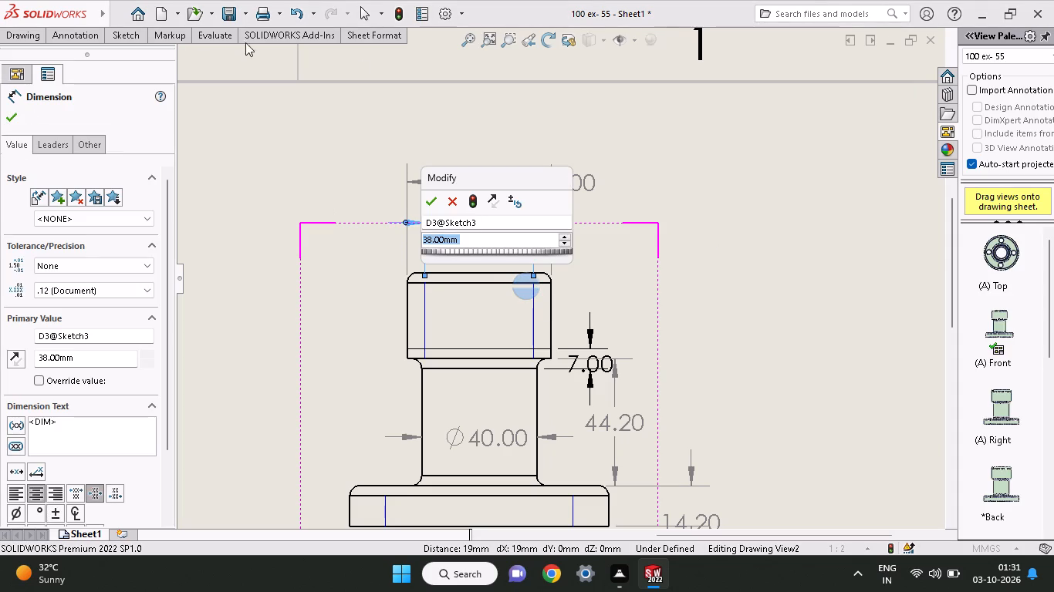
{"action": "left_click", "coordinate": [426, 207]}
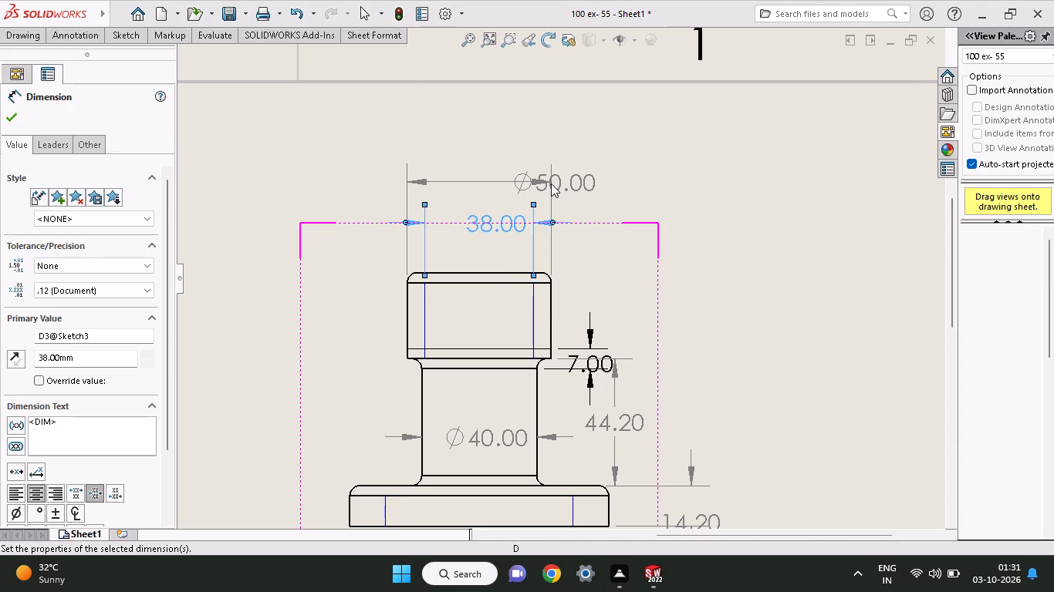
Reposition the upper head's 50 mm diameter dimension text so it is centred above the 38 mm dimension.
{"action": "left_click", "coordinate": [551, 183]}
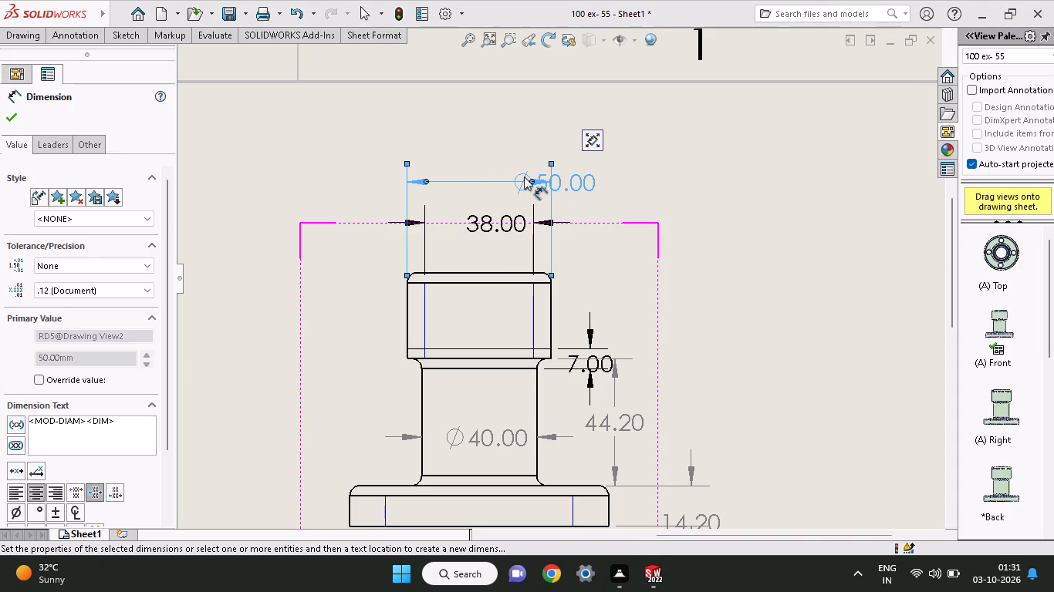
{"action": "left_click_drag", "start_coordinate": [524, 177], "coordinate": [481, 178]}
{"action": "left_click_drag", "start_coordinate": [508, 177], "coordinate": [498, 177]}
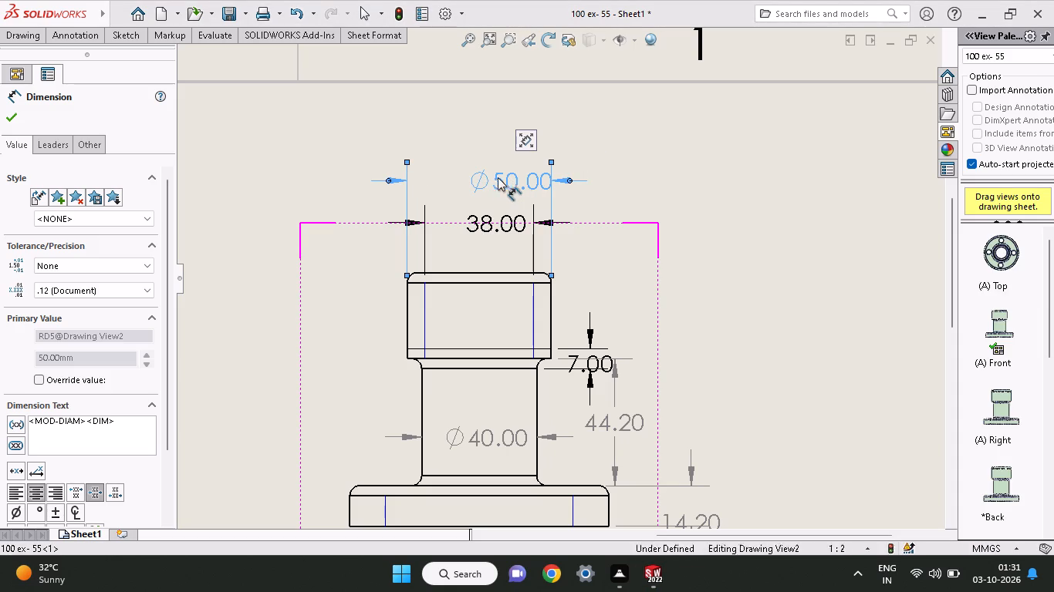
{"action": "left_click_drag", "start_coordinate": [498, 177], "coordinate": [472, 182]}
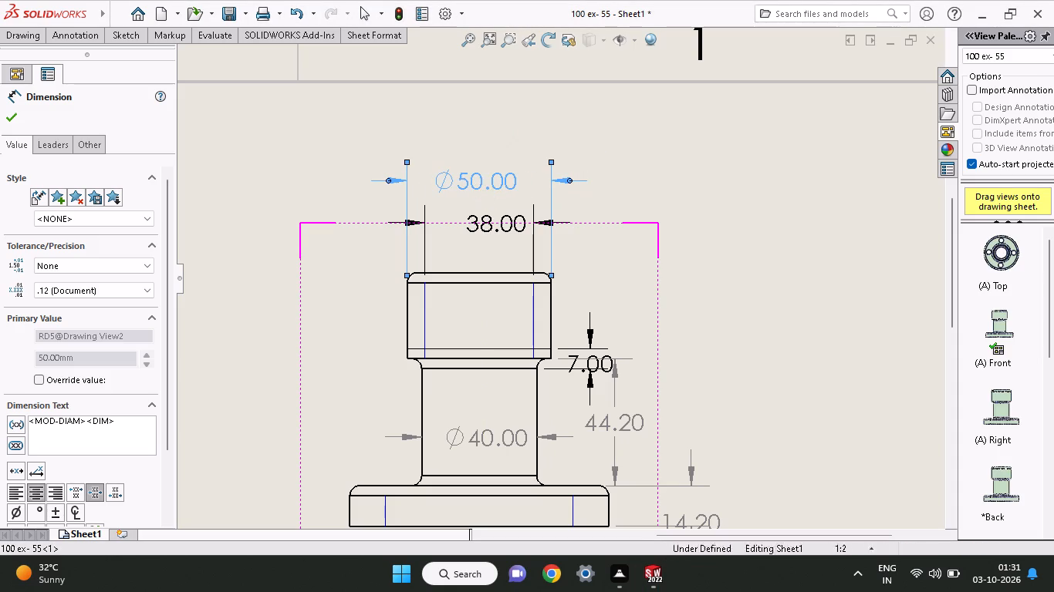
{"action": "left_click", "coordinate": [12, 119]}
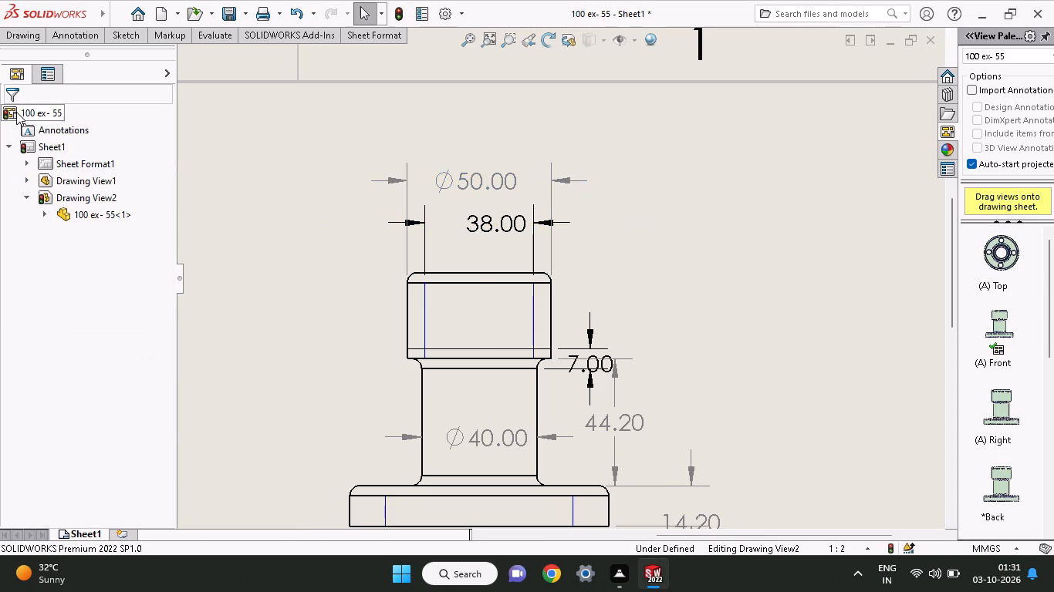
Sketch a short vertical line extending the upper head's left offset line from the fillet edge up to the top edge.
{"action": "middle_click_drag", "start_coordinate": [342, 284], "coordinate": [349, 257]}
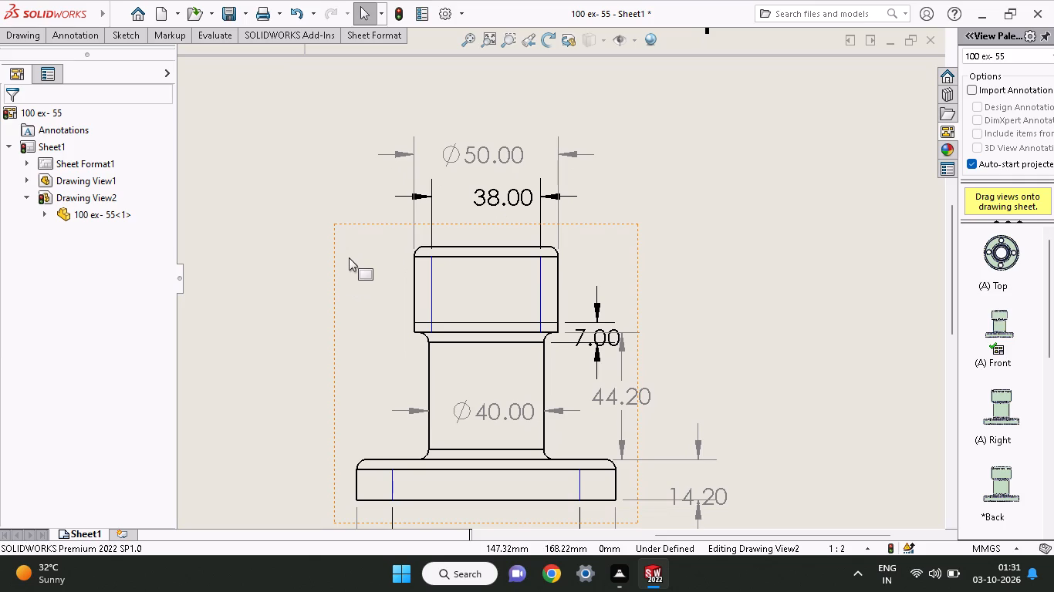
{"action": "left_click", "coordinate": [117, 29]}
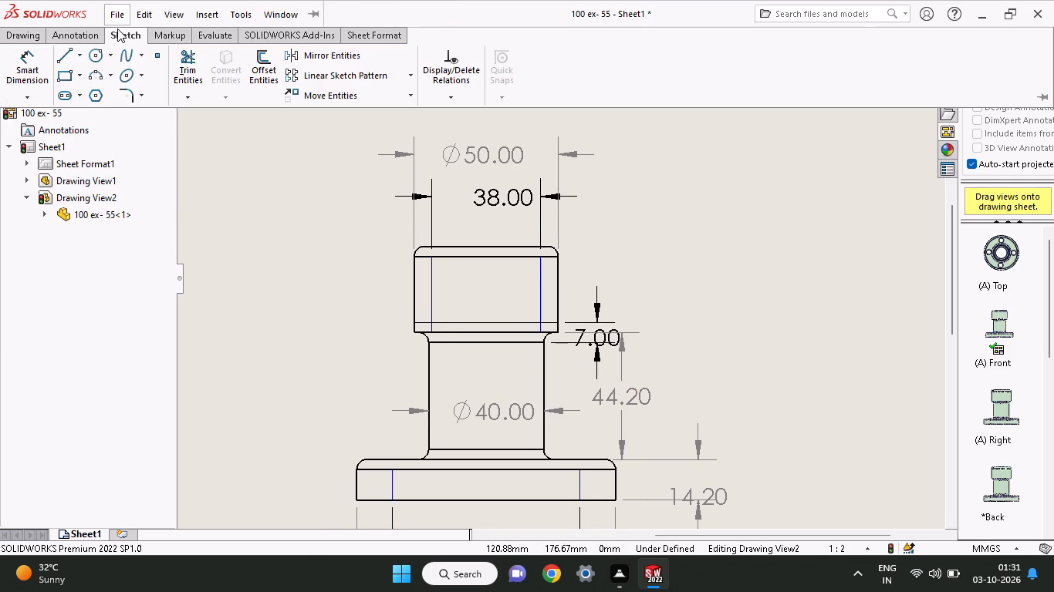
{"action": "left_click", "coordinate": [70, 56]}
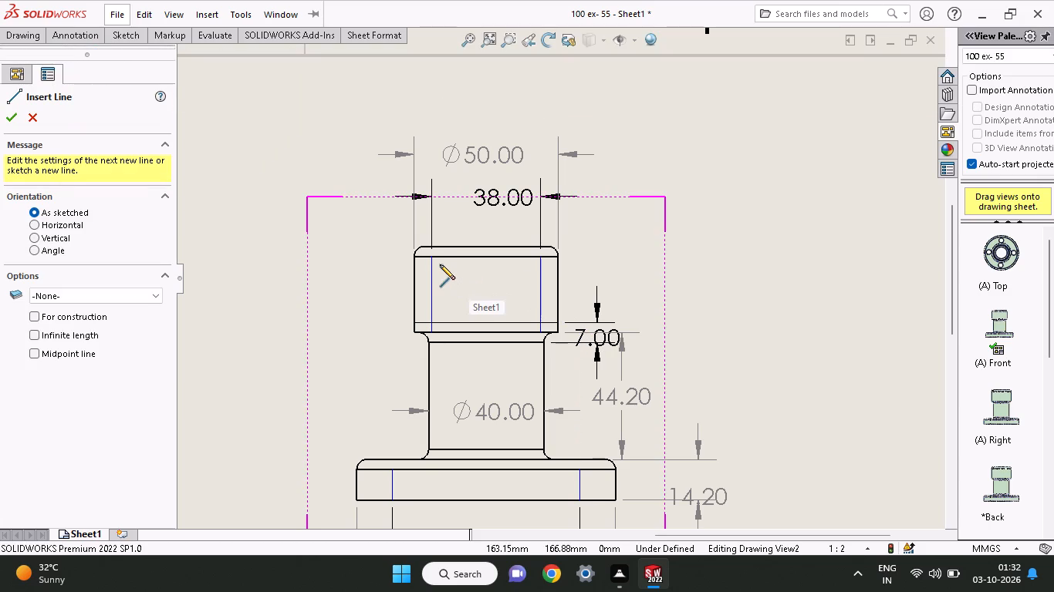
{"action": "left_click", "coordinate": [434, 261]}
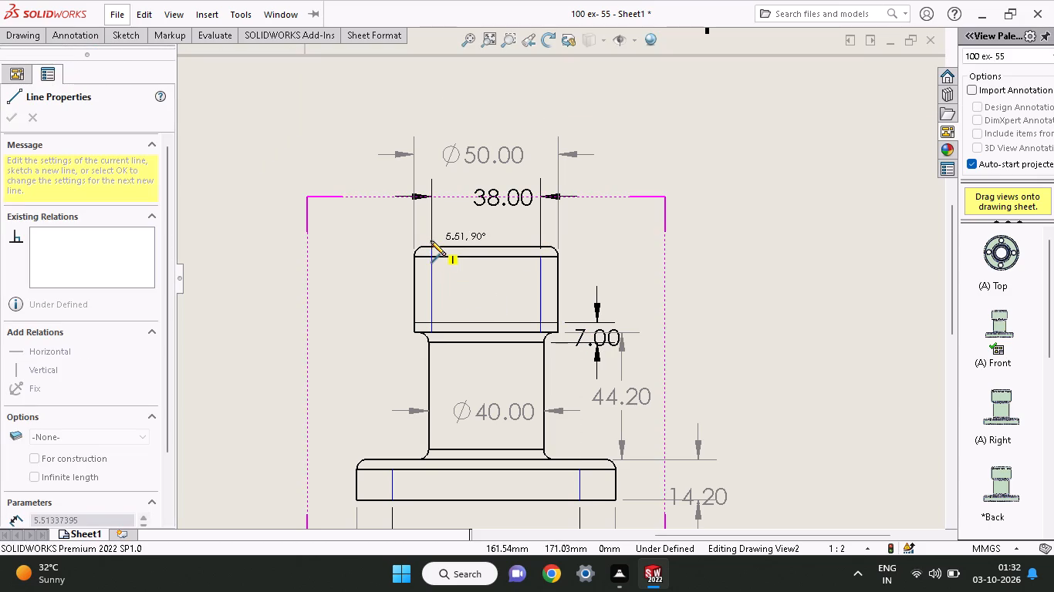
{"action": "left_click", "coordinate": [431, 246]}
{"action": "right_click", "coordinate": [445, 226]}
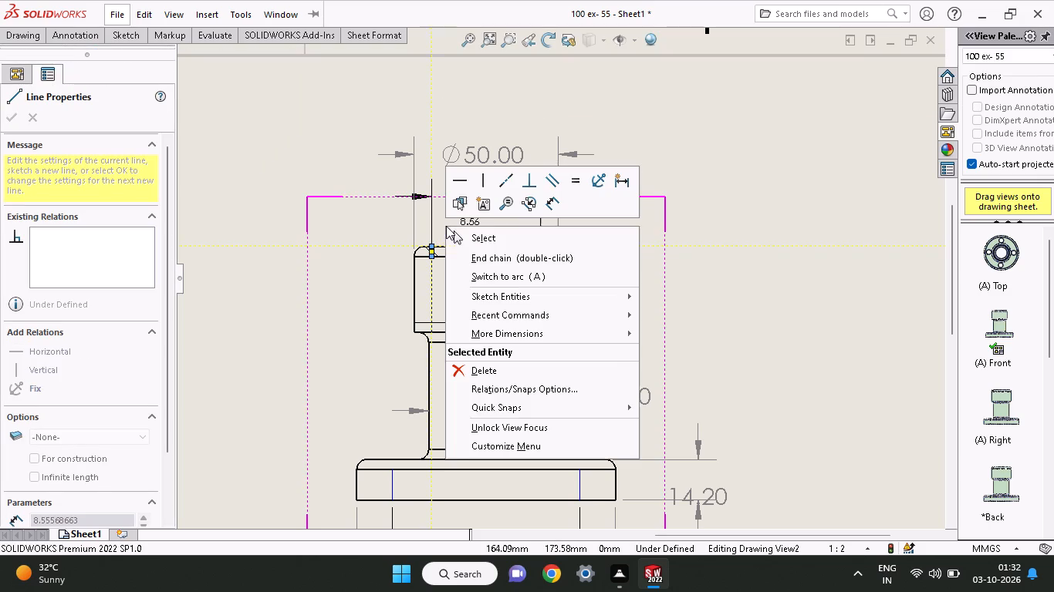
{"action": "left_click", "coordinate": [463, 237]}
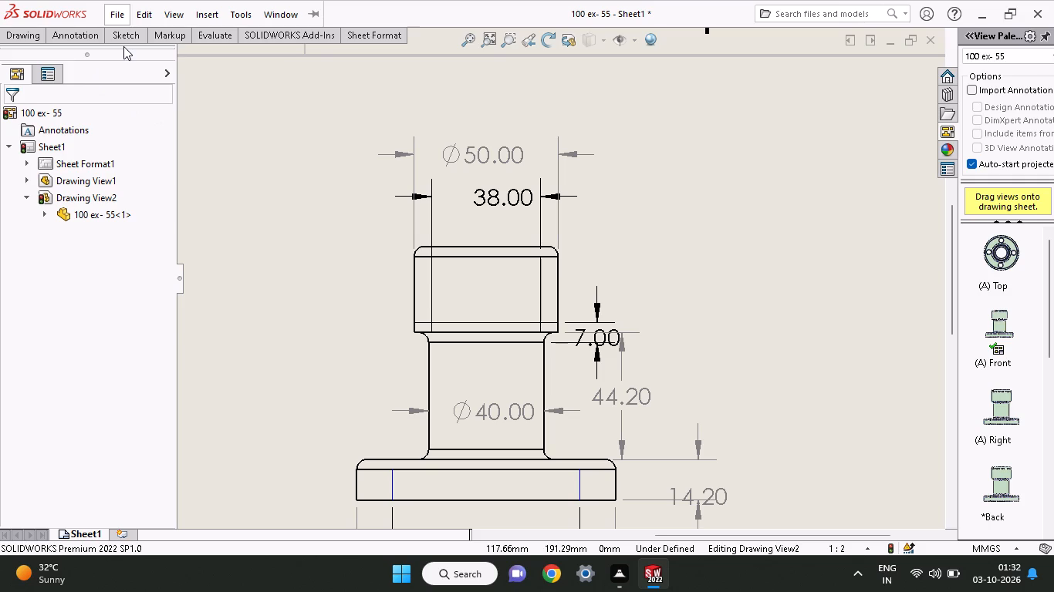
Sketch a short vertical line extending the upper head's right offset line from the fillet edge up to the top edge.
{"action": "left_click", "coordinate": [129, 37]}
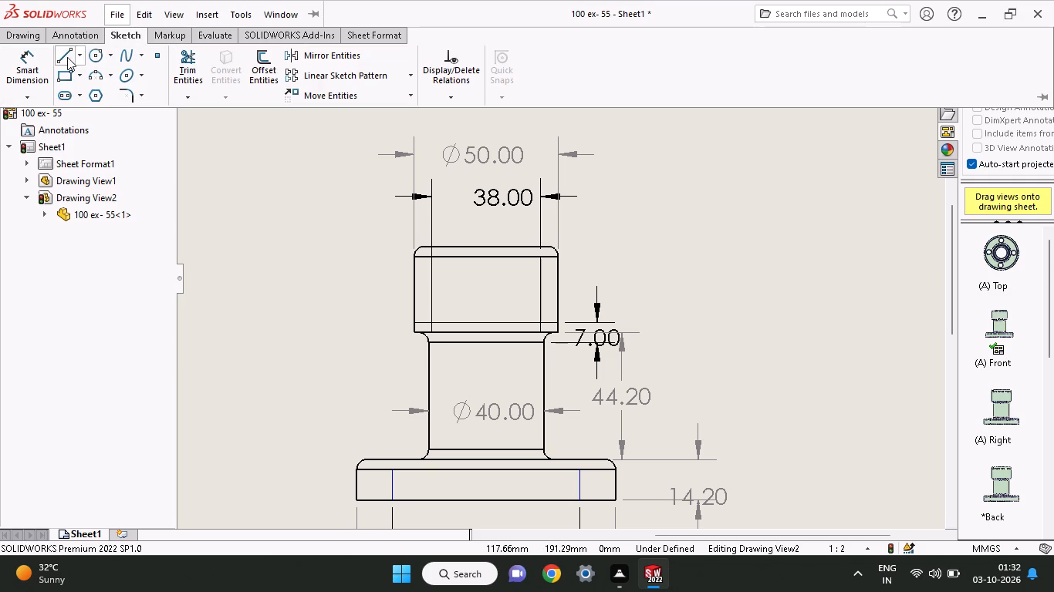
{"action": "left_click", "coordinate": [63, 60]}
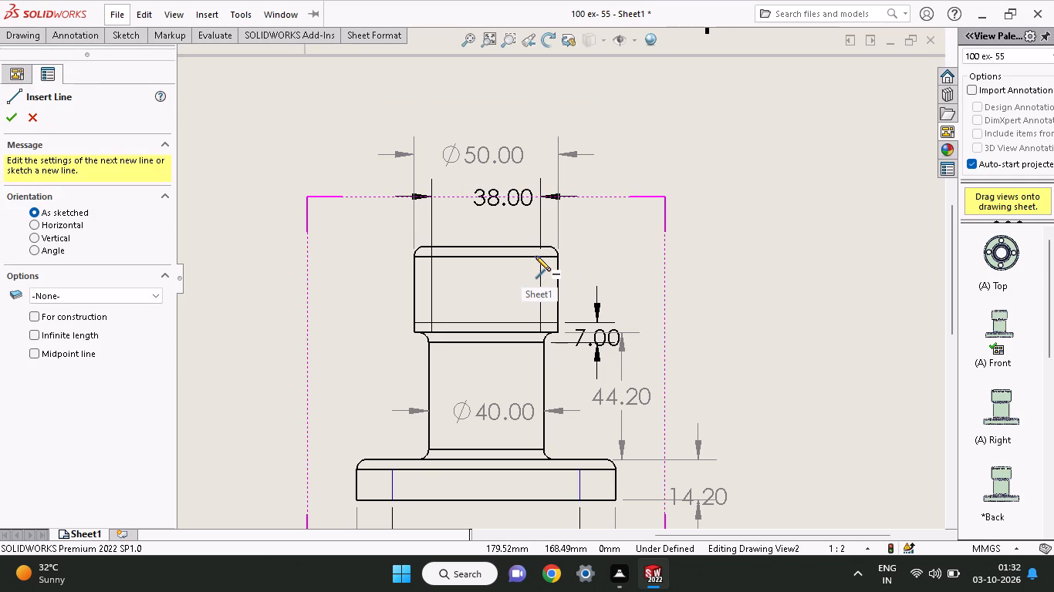
{"action": "left_click", "coordinate": [539, 259]}
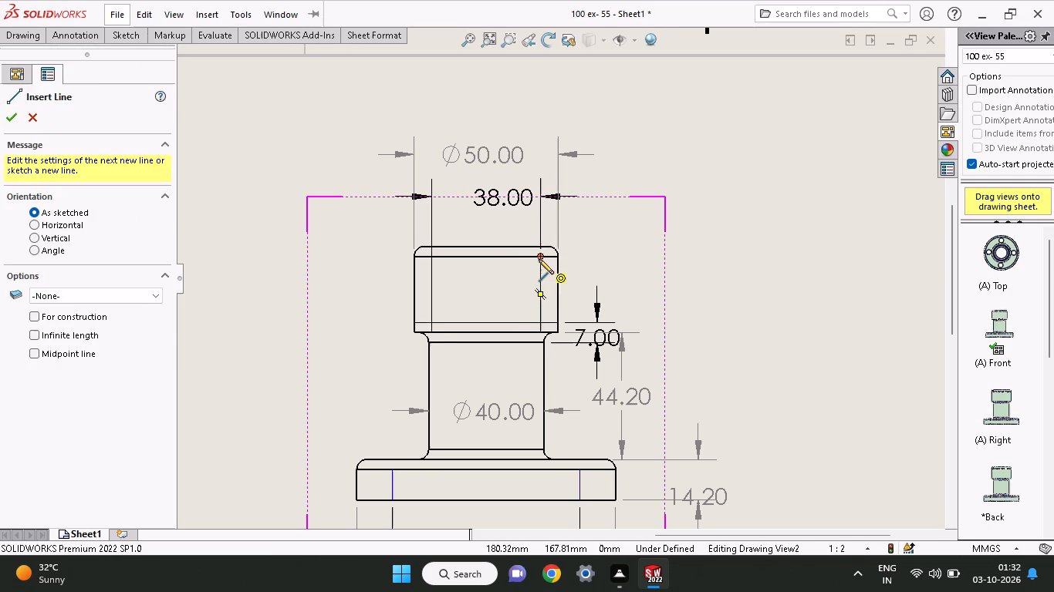
{"action": "left_click", "coordinate": [538, 247]}
{"action": "right_click", "coordinate": [548, 220]}
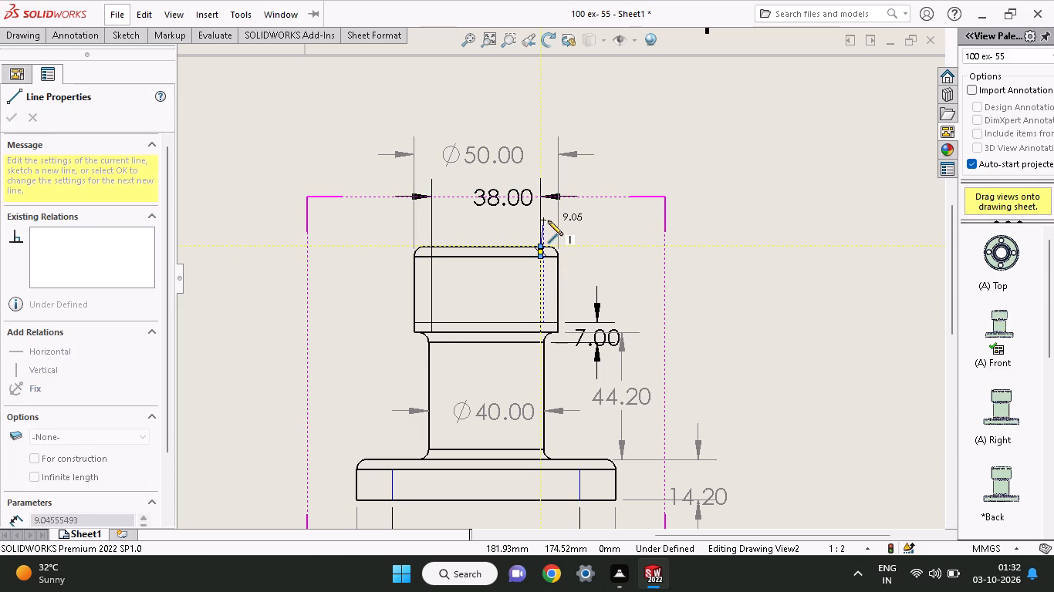
{"action": "left_click", "coordinate": [561, 231]}
Sketch a line 37.2 mm long over the neck's left side edge, from the lower fillet up to the upper fillet.
{"action": "middle_click_drag", "start_coordinate": [568, 298], "coordinate": [581, 261]}
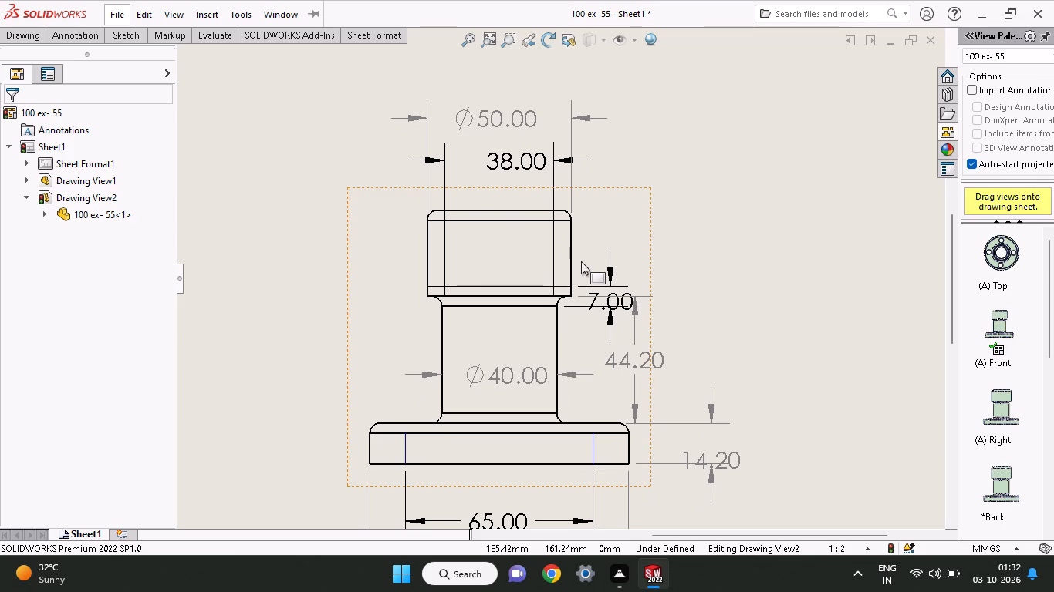
{"action": "left_click", "coordinate": [125, 39]}
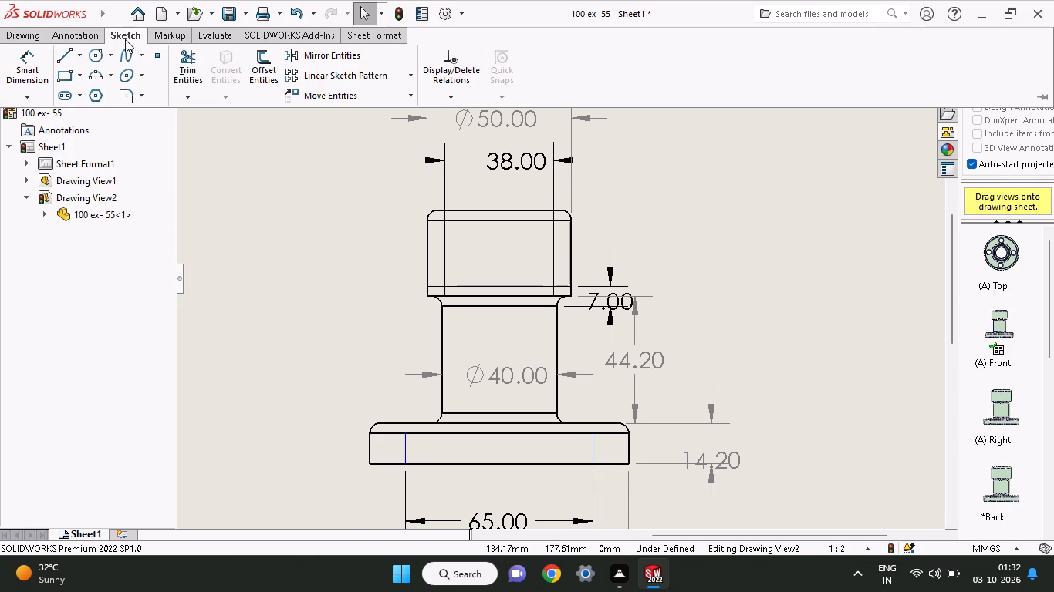
{"action": "left_click", "coordinate": [58, 51]}
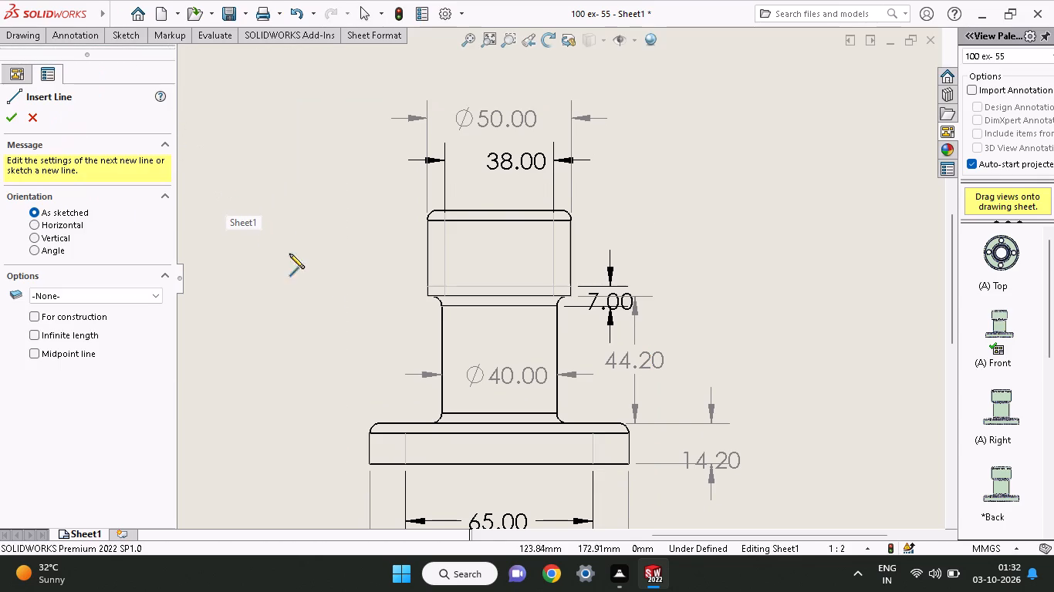
{"action": "left_click", "coordinate": [440, 412]}
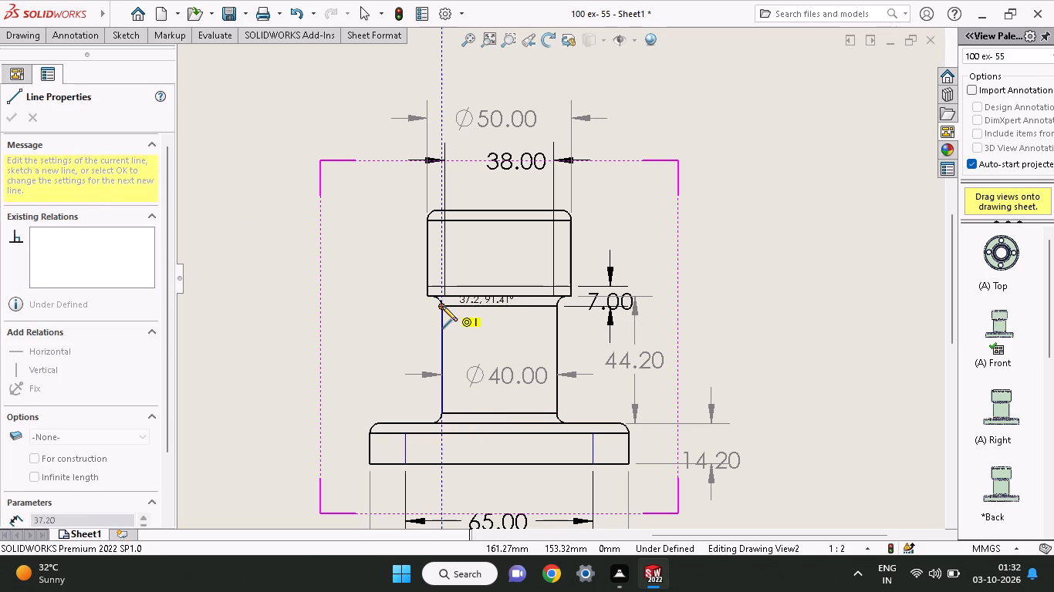
{"action": "left_click", "coordinate": [442, 306]}
{"action": "right_click", "coordinate": [326, 291]}
{"action": "left_click", "coordinate": [335, 305]}
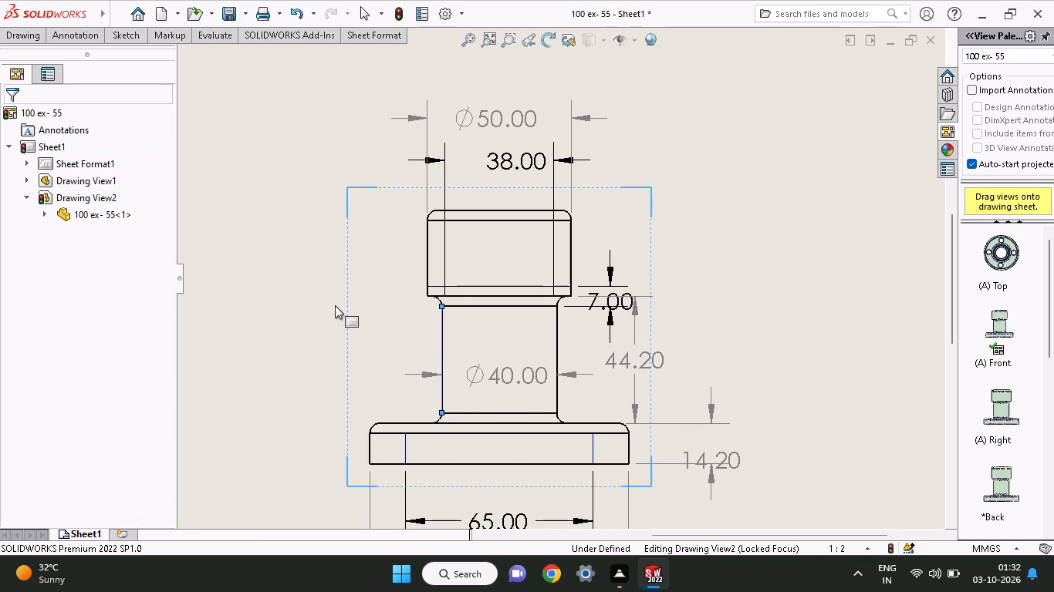
Offset the line on the neck's left side edge 5 mm inward, without adding dimensions.
{"action": "left_click", "coordinate": [111, 31]}
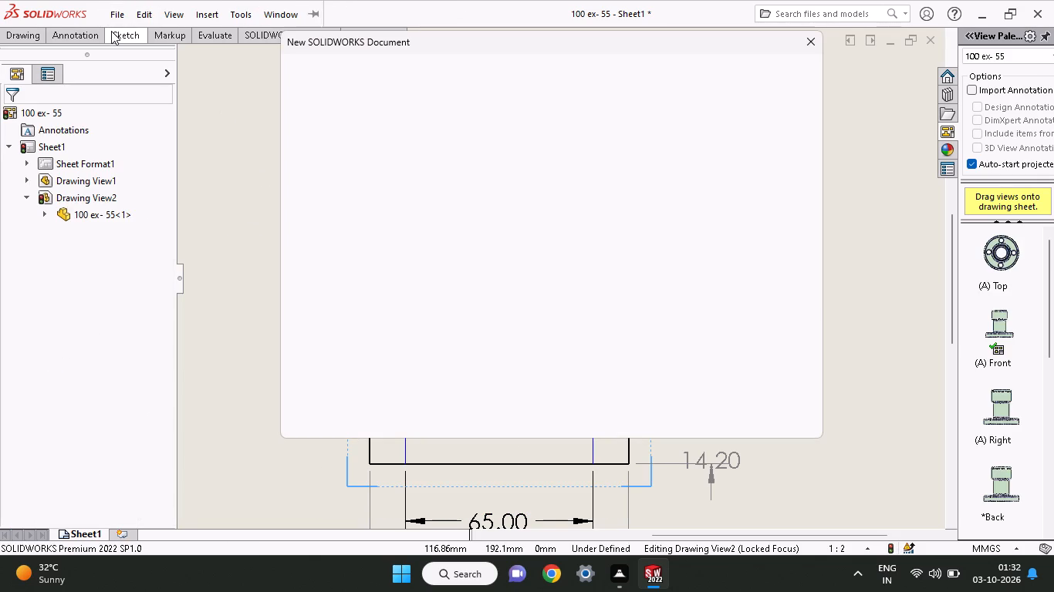
{"action": "left_click", "coordinate": [806, 47]}
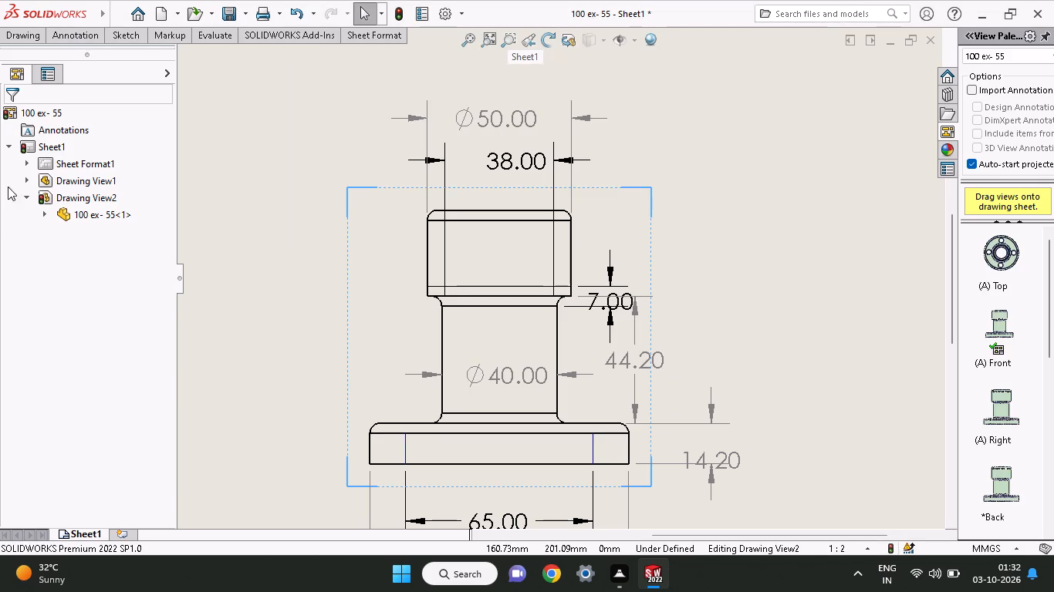
{"action": "left_click", "coordinate": [132, 32]}
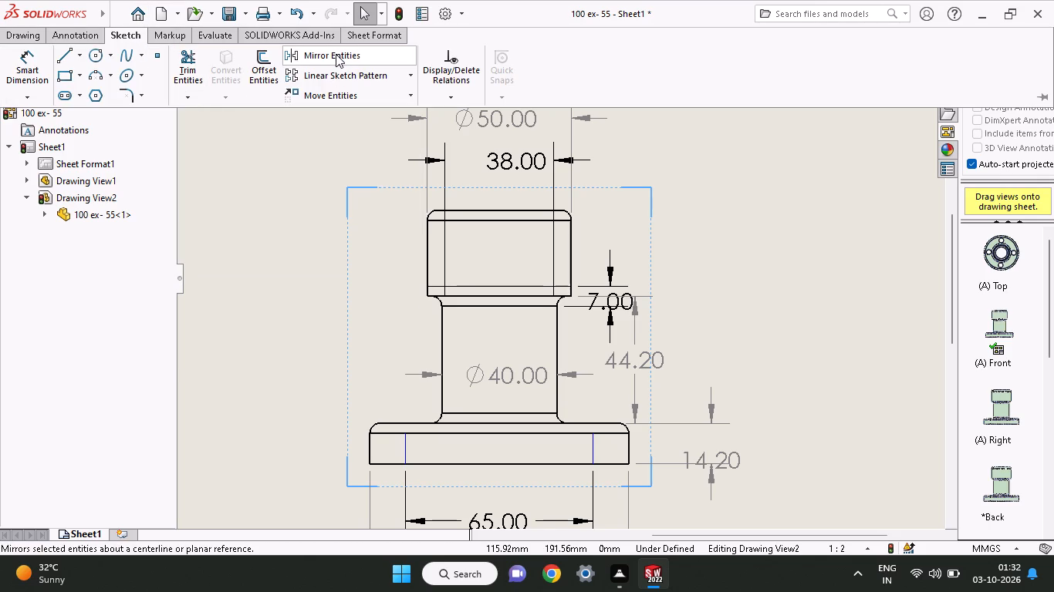
{"action": "left_click", "coordinate": [276, 74]}
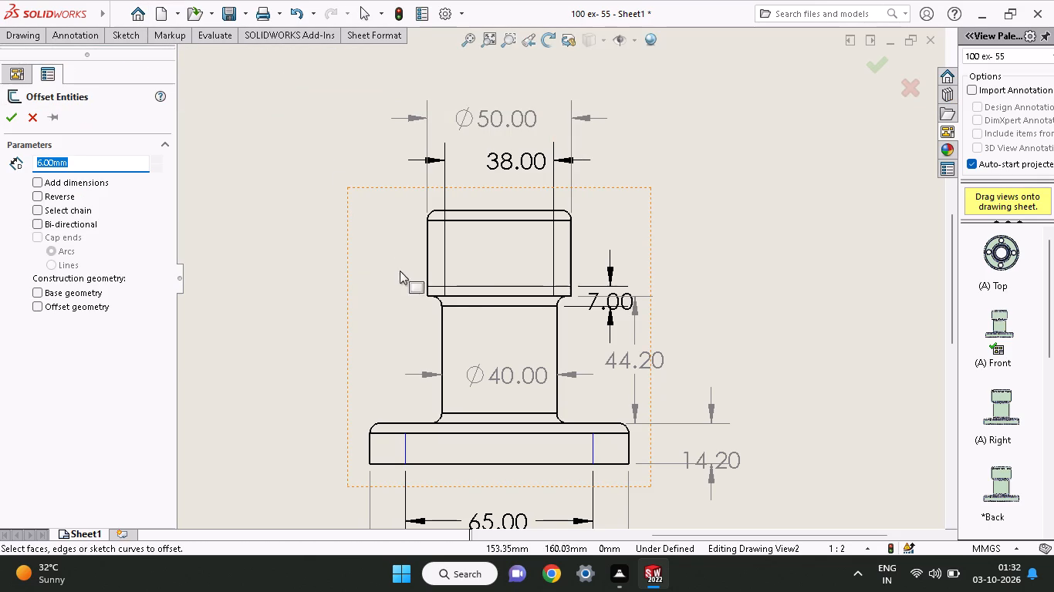
{"action": "left_click", "coordinate": [445, 341]}
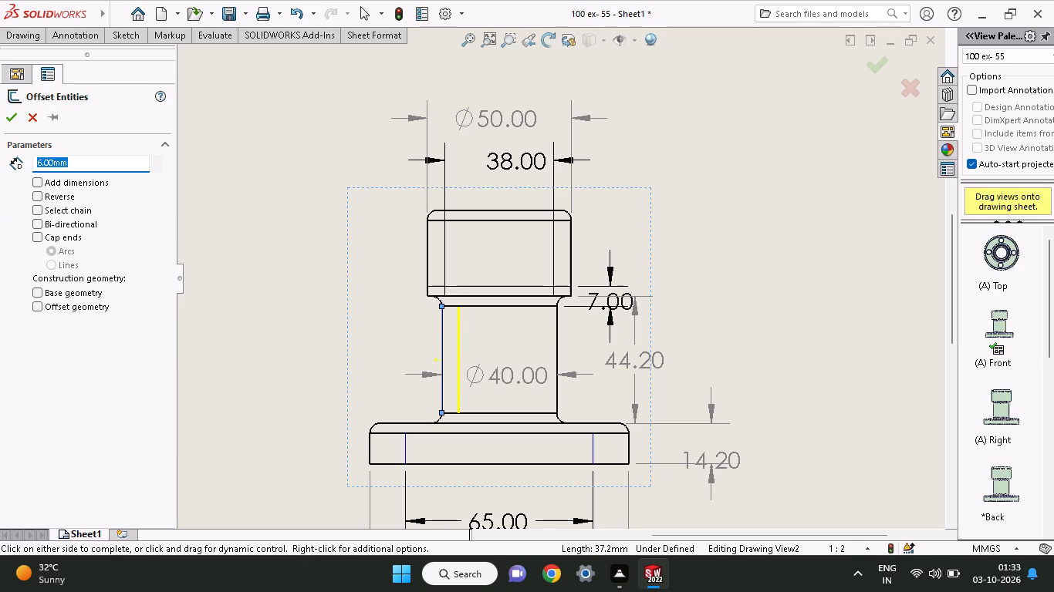
{"action": "key", "text": "5"}
{"action": "key", "text": "Return"}
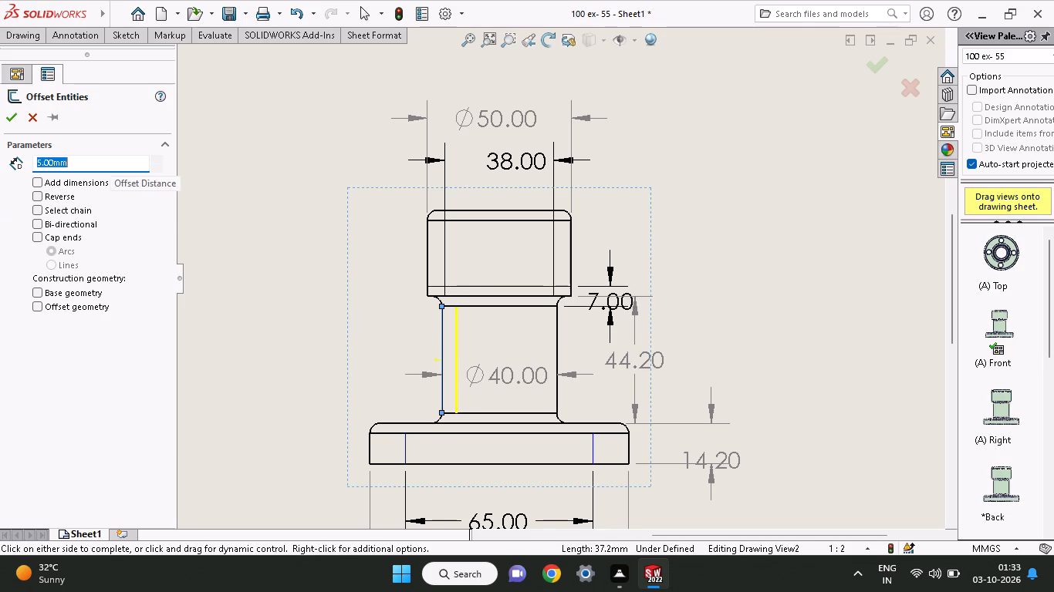
{"action": "left_click", "coordinate": [9, 123]}
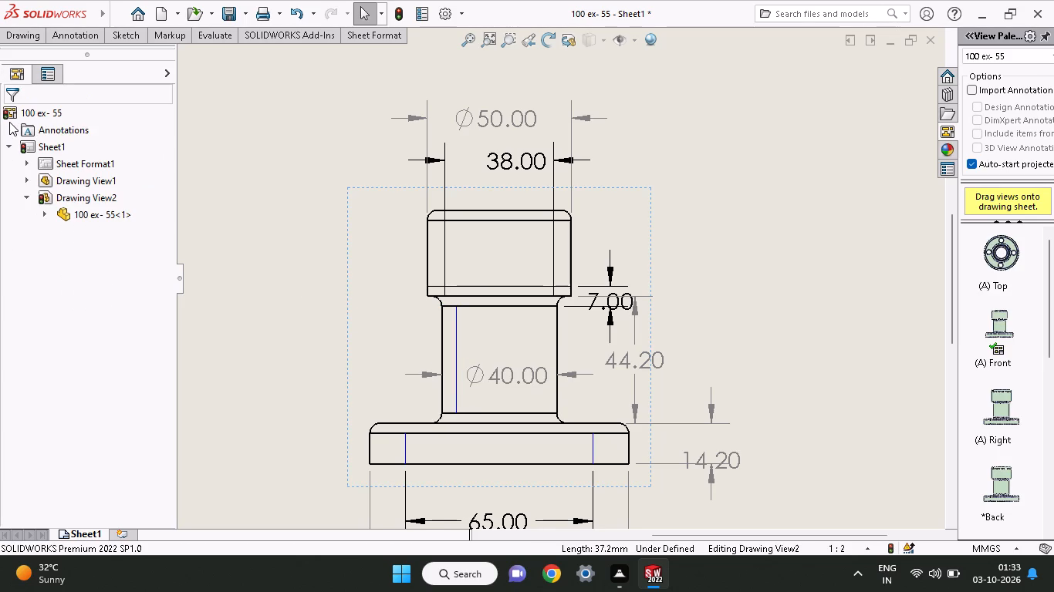
Sketch a vertical line 37.2 mm long over the neck's right side edge, from the lower fillet up to the upper fillet.
{"action": "left_click", "coordinate": [134, 30]}
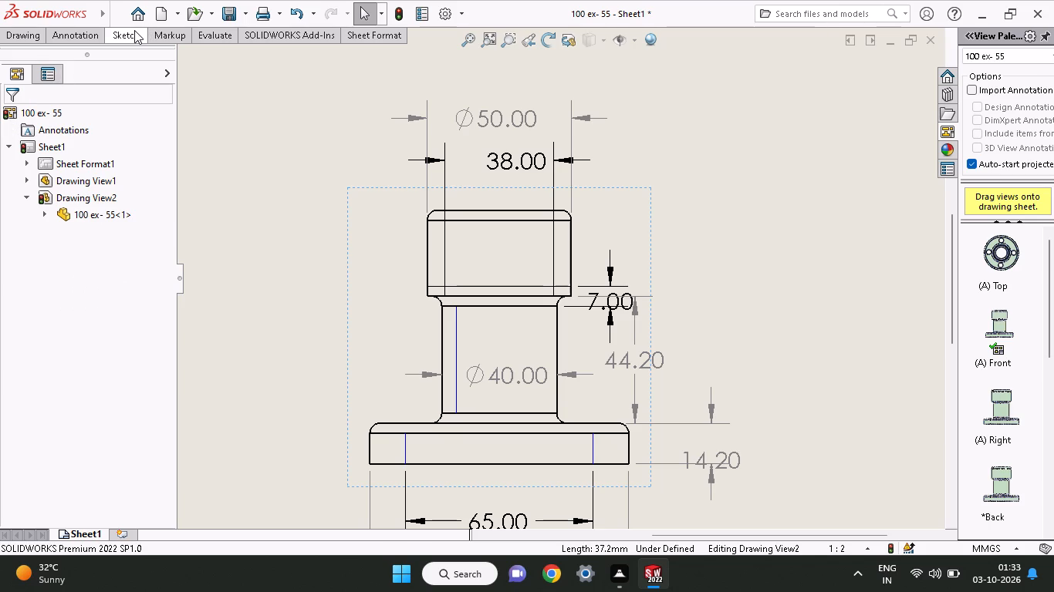
{"action": "left_click", "coordinate": [59, 59]}
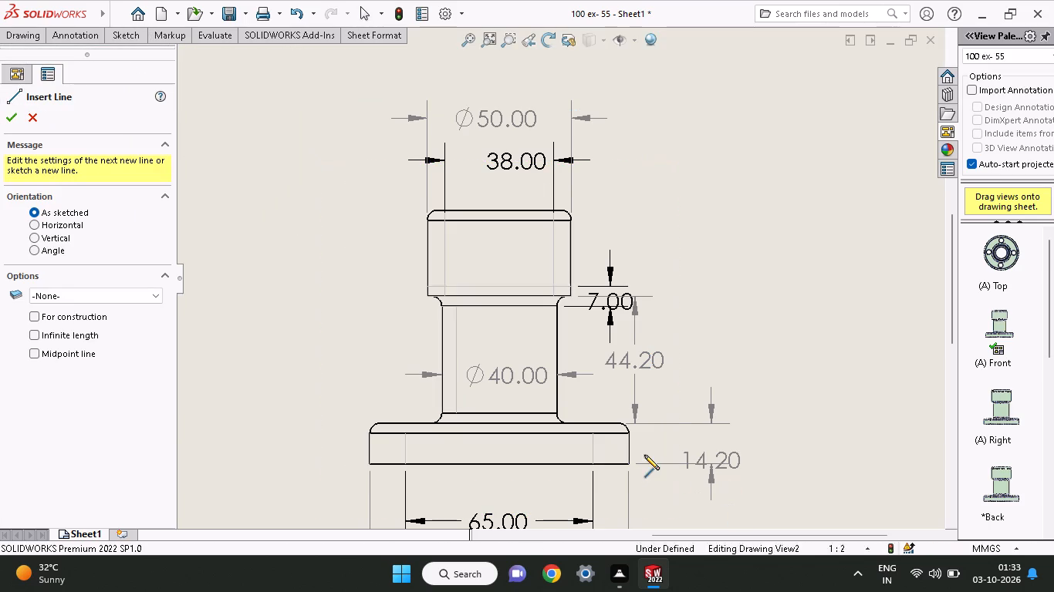
{"action": "left_click", "coordinate": [554, 412]}
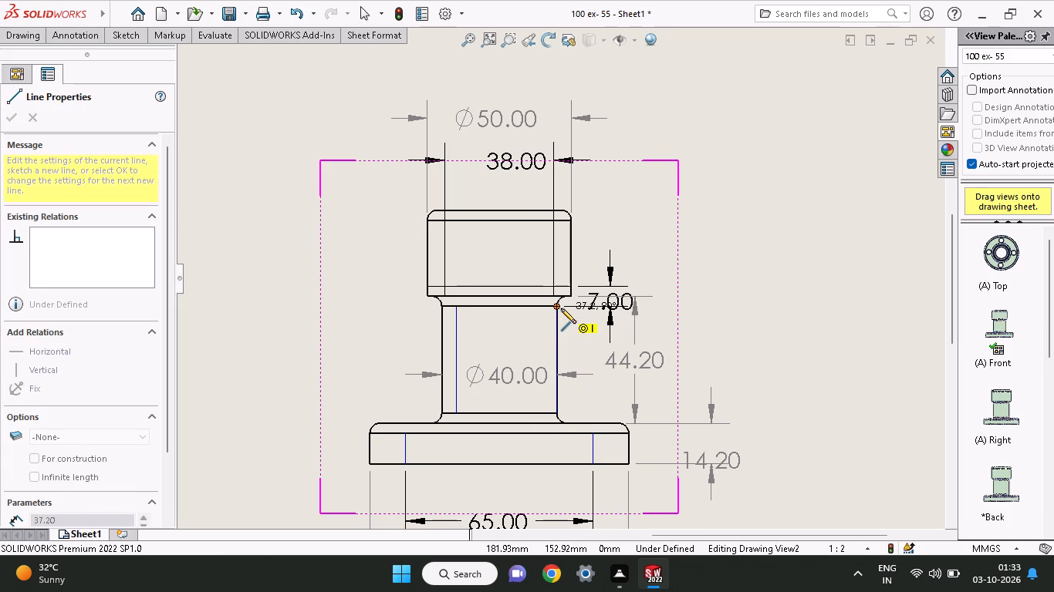
{"action": "left_click", "coordinate": [561, 308]}
{"action": "right_click", "coordinate": [656, 196]}
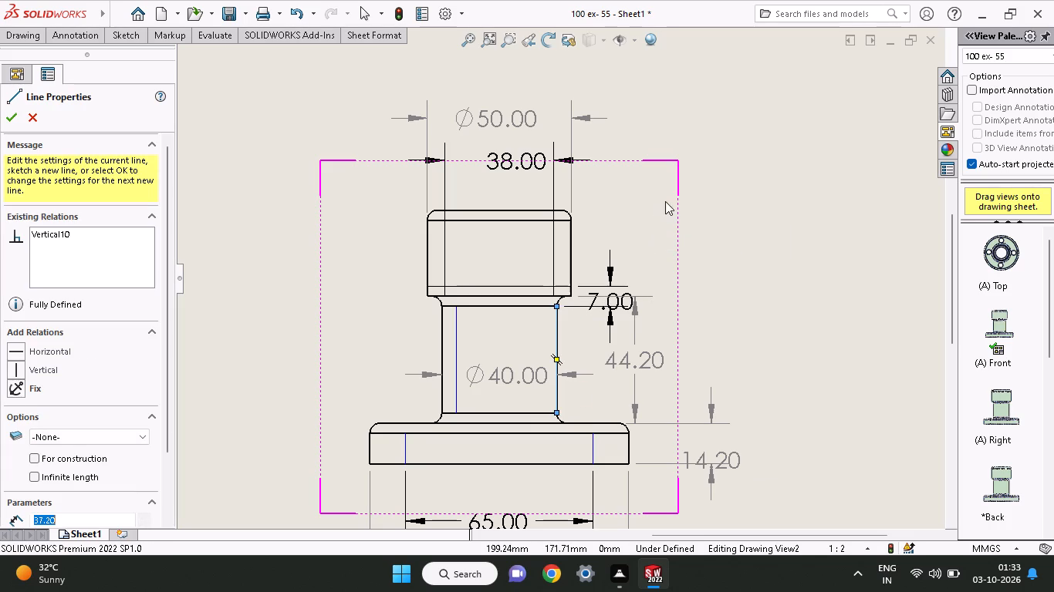
{"action": "left_click", "coordinate": [671, 214]}
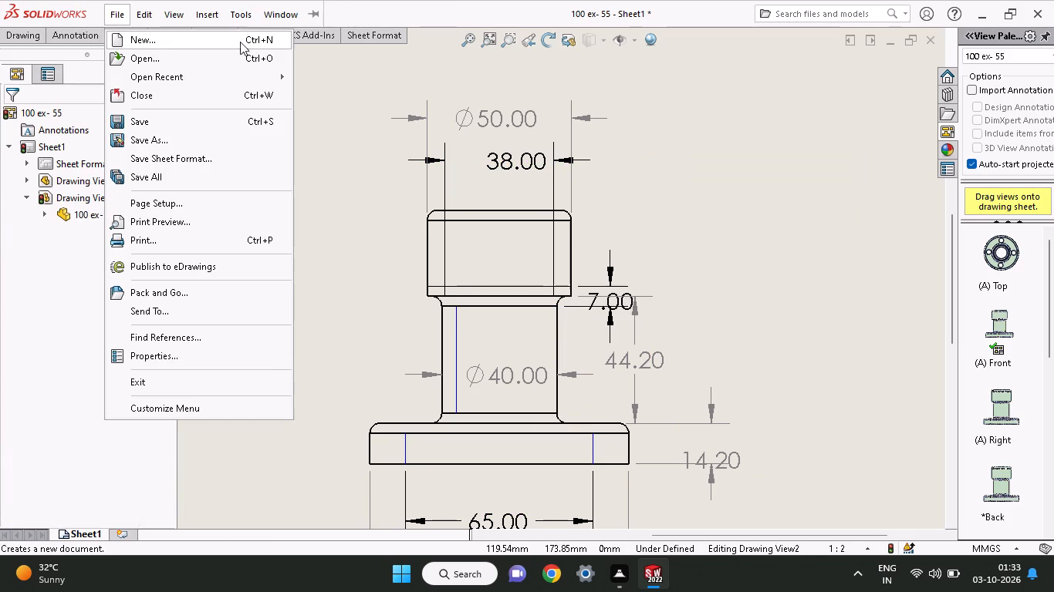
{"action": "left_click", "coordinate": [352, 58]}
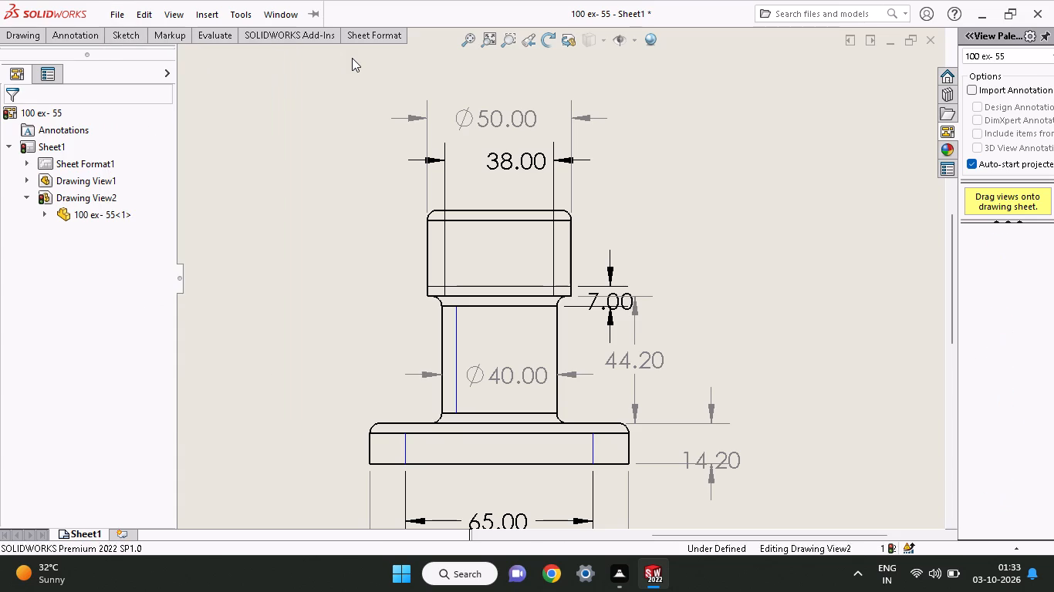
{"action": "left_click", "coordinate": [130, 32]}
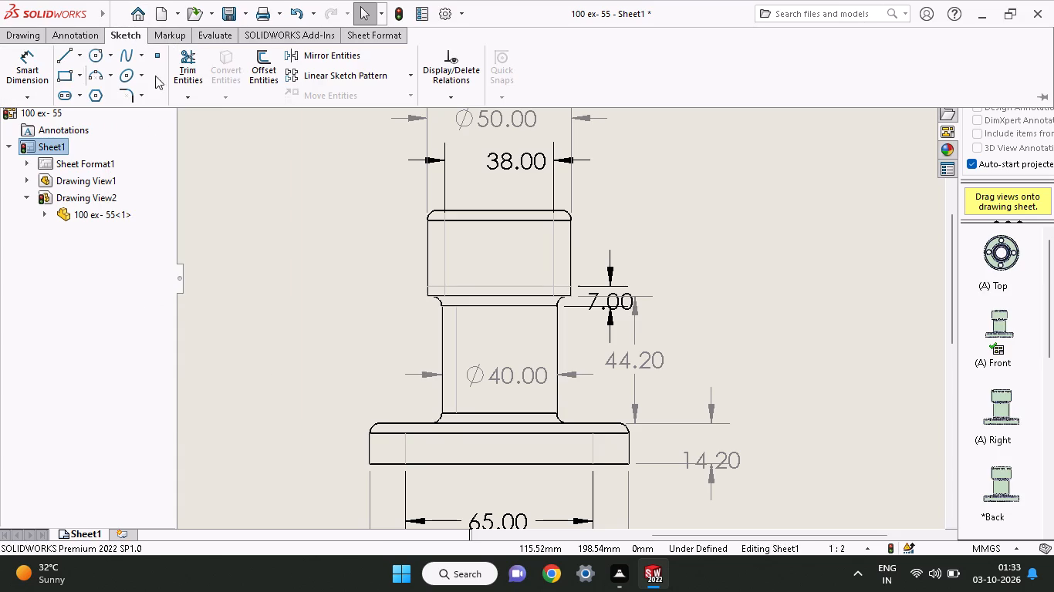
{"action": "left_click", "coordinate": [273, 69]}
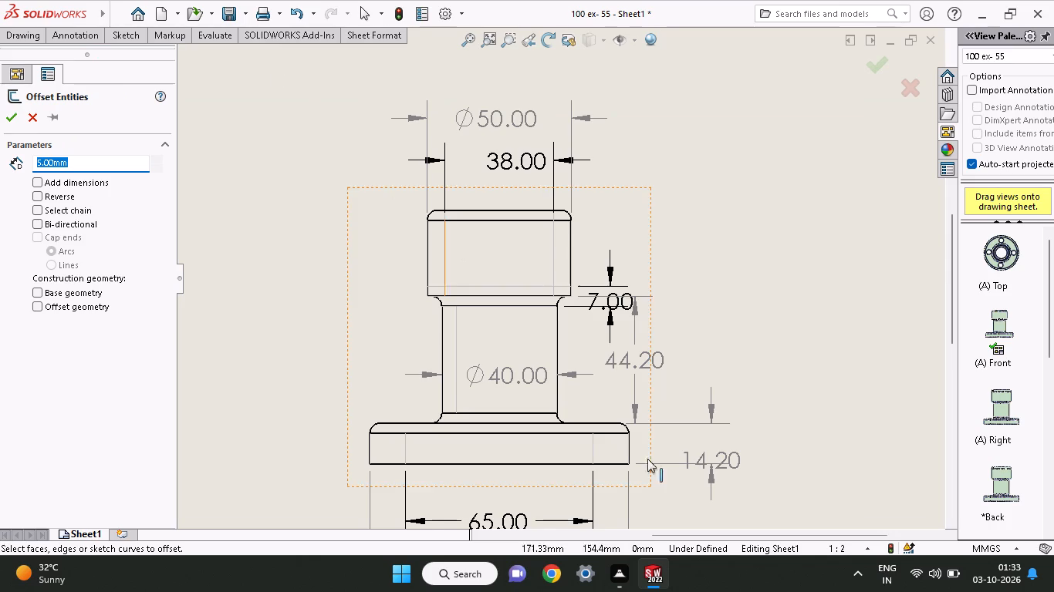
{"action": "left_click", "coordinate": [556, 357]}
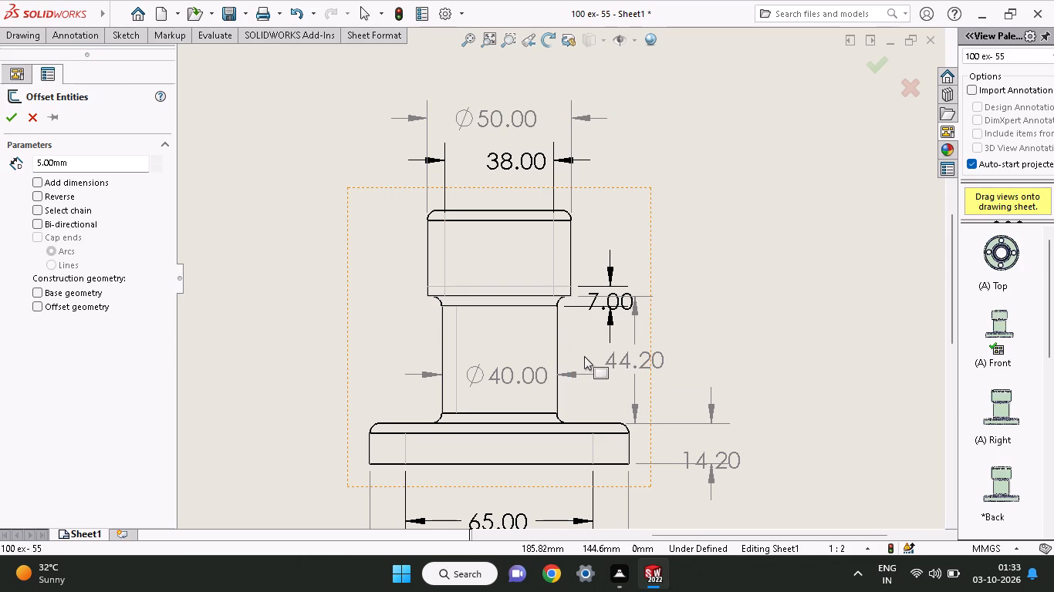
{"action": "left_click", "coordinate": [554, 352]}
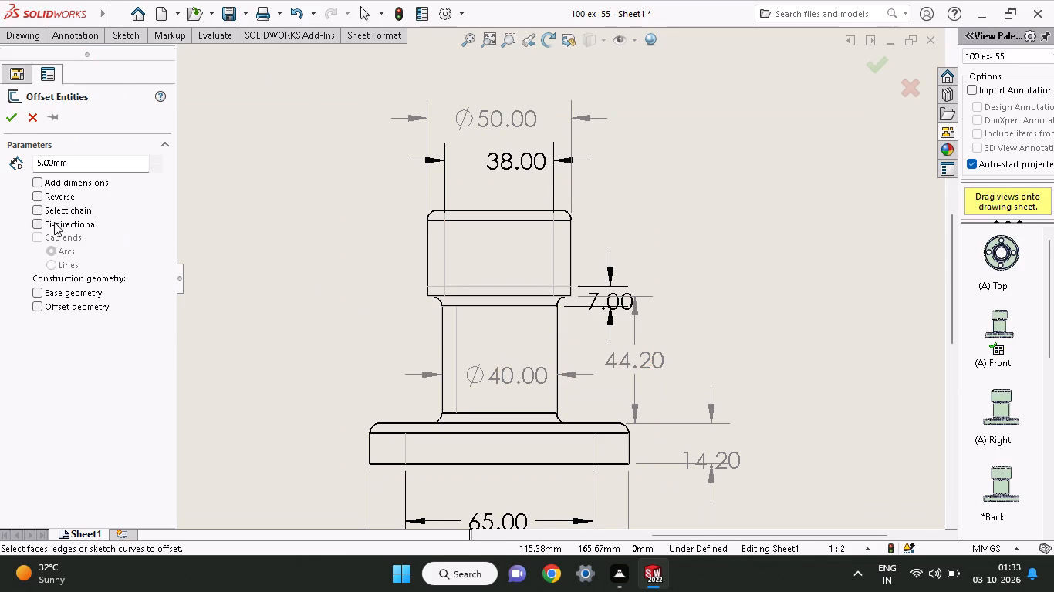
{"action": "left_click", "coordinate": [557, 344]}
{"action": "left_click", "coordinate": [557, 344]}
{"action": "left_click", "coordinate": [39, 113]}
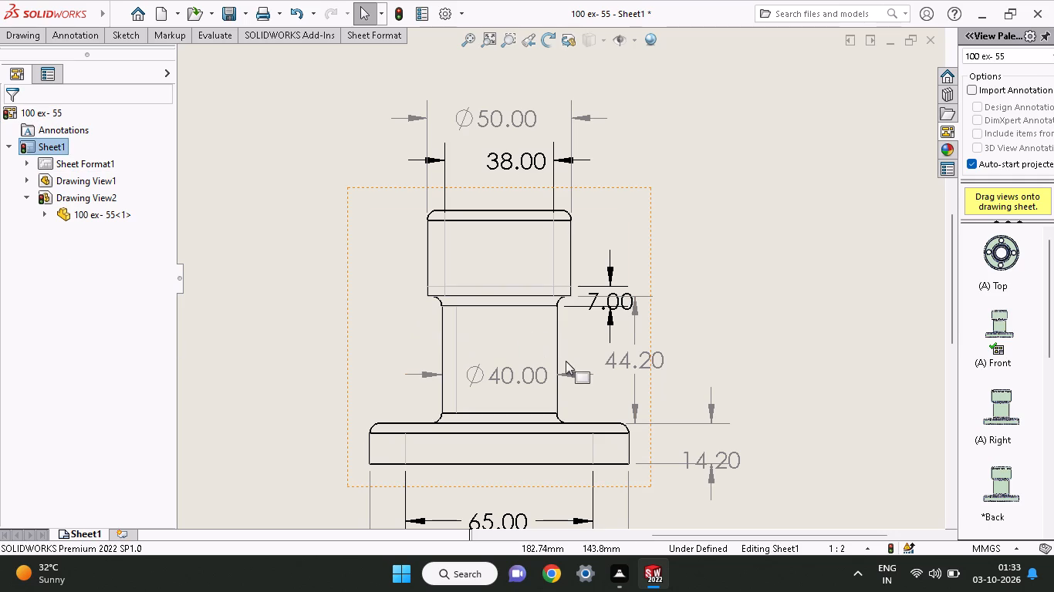
Sketch another vertical line 37.2 mm long over the neck's right side edge, from the lower fillet up to the upper fillet.
{"action": "left_click", "coordinate": [133, 39]}
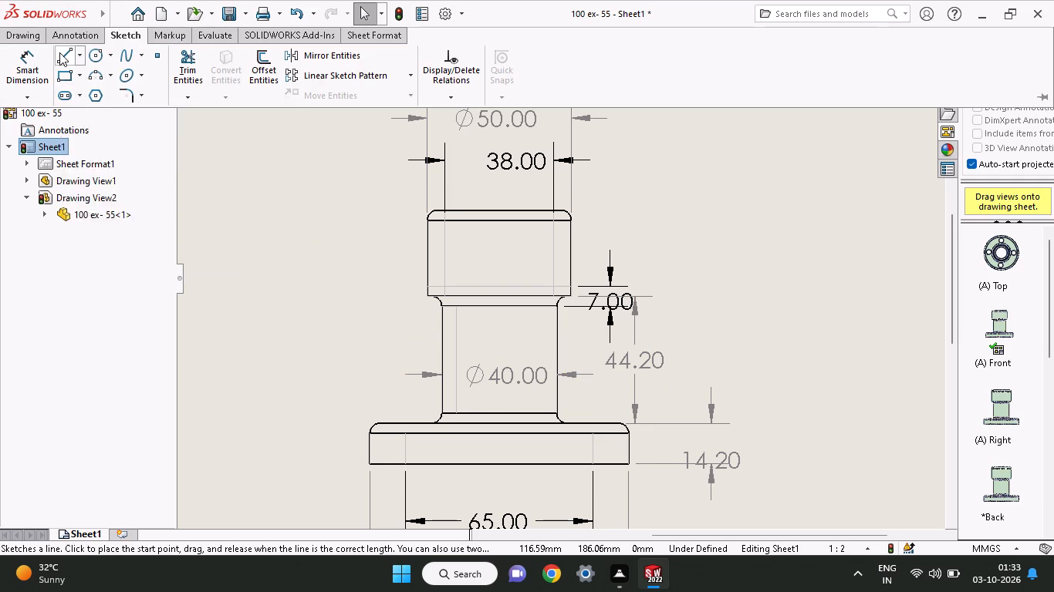
{"action": "left_click", "coordinate": [59, 52]}
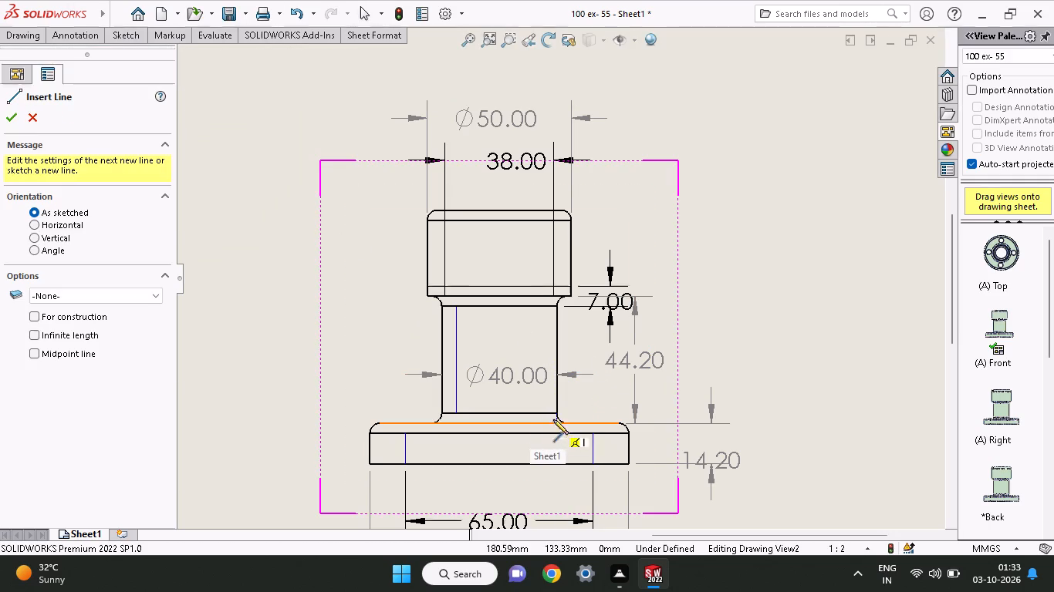
{"action": "left_click", "coordinate": [555, 412]}
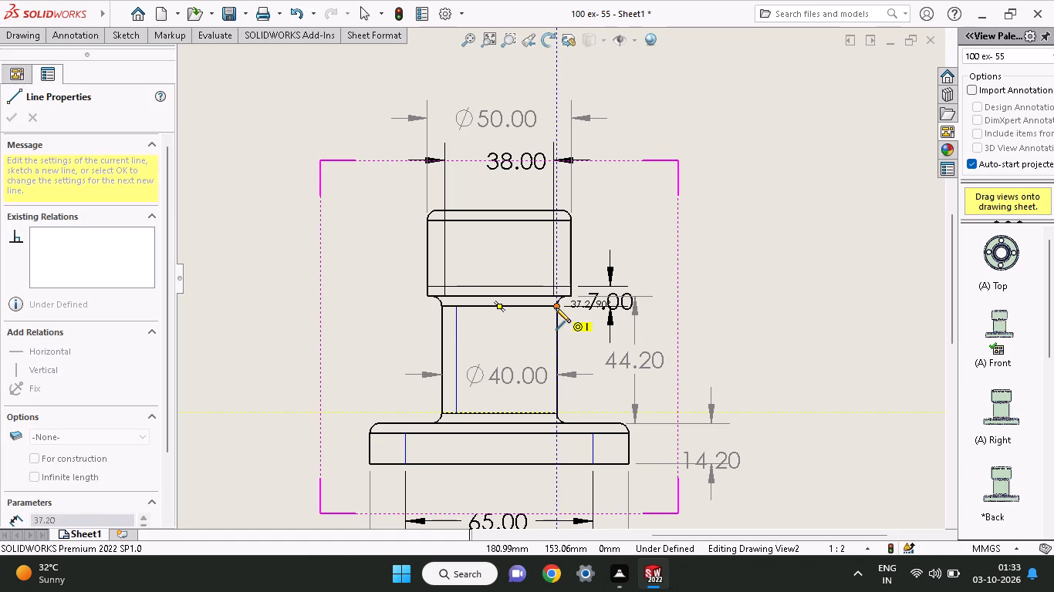
{"action": "left_click", "coordinate": [556, 308]}
{"action": "right_click", "coordinate": [323, 263]}
{"action": "left_click", "coordinate": [363, 280]}
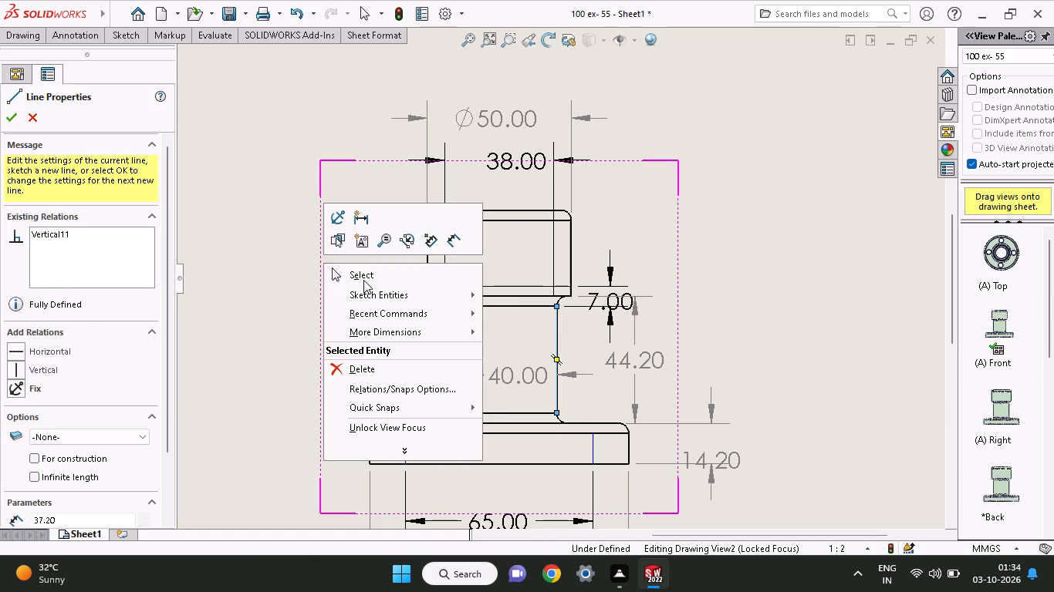
Offset the line on the neck's right side edge 5 mm inward with the direction reversed, without adding dimensions.
{"action": "left_click", "coordinate": [140, 42]}
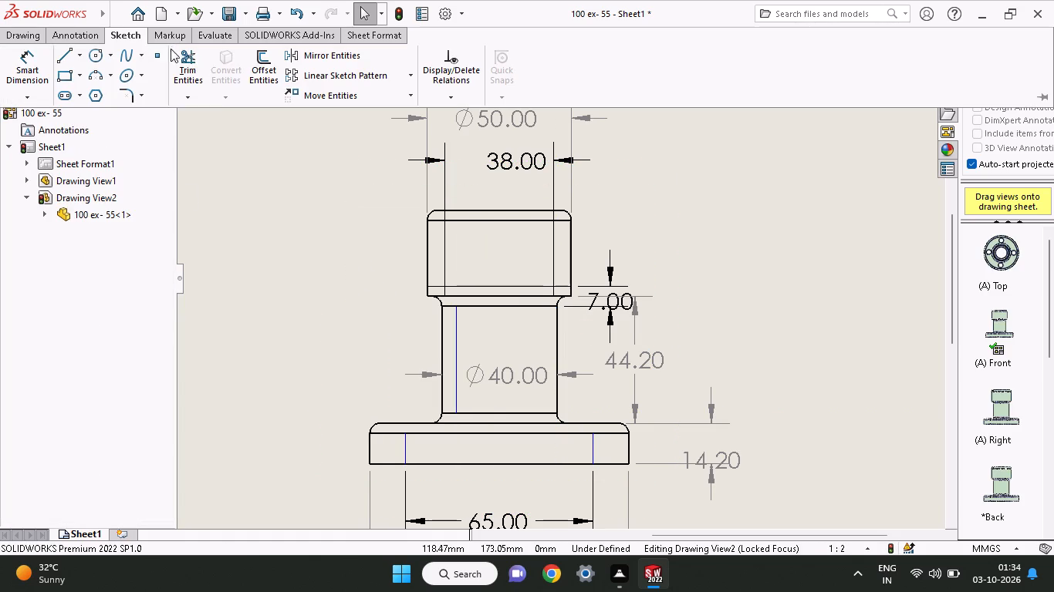
{"action": "left_click", "coordinate": [247, 64]}
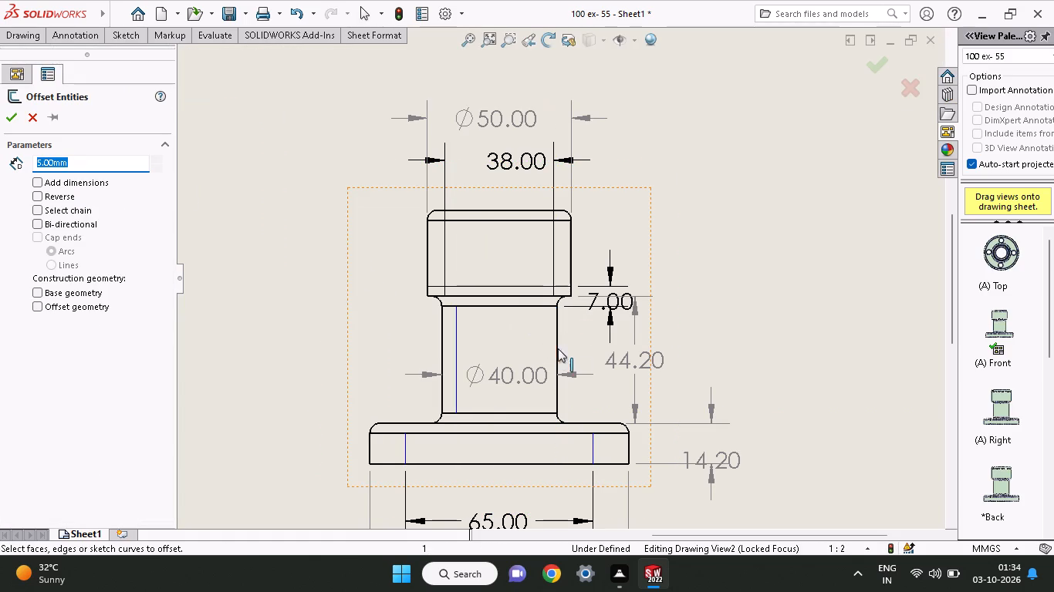
{"action": "left_click", "coordinate": [556, 349]}
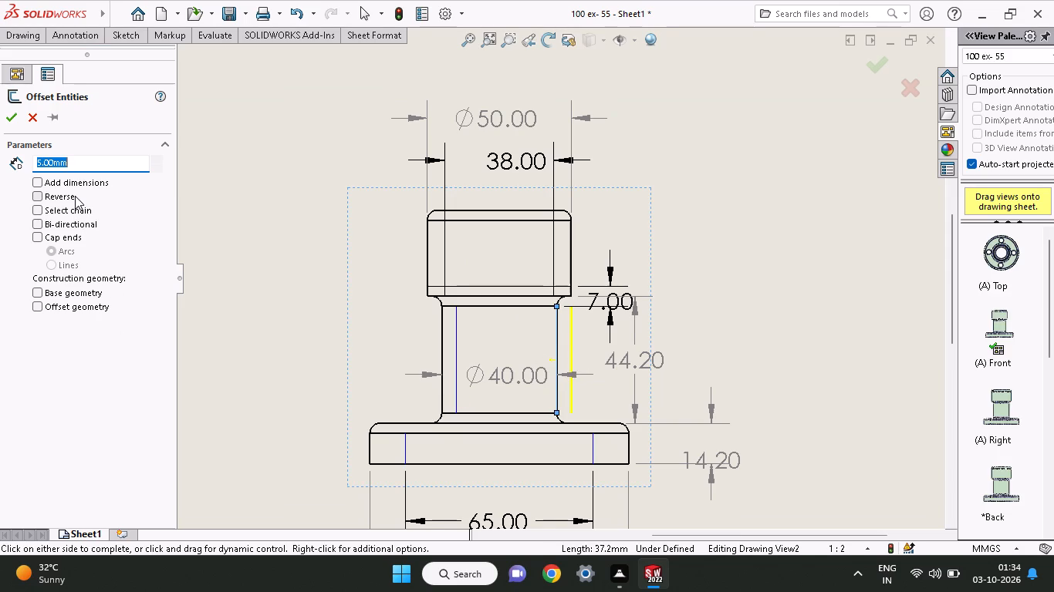
{"action": "left_click", "coordinate": [75, 196]}
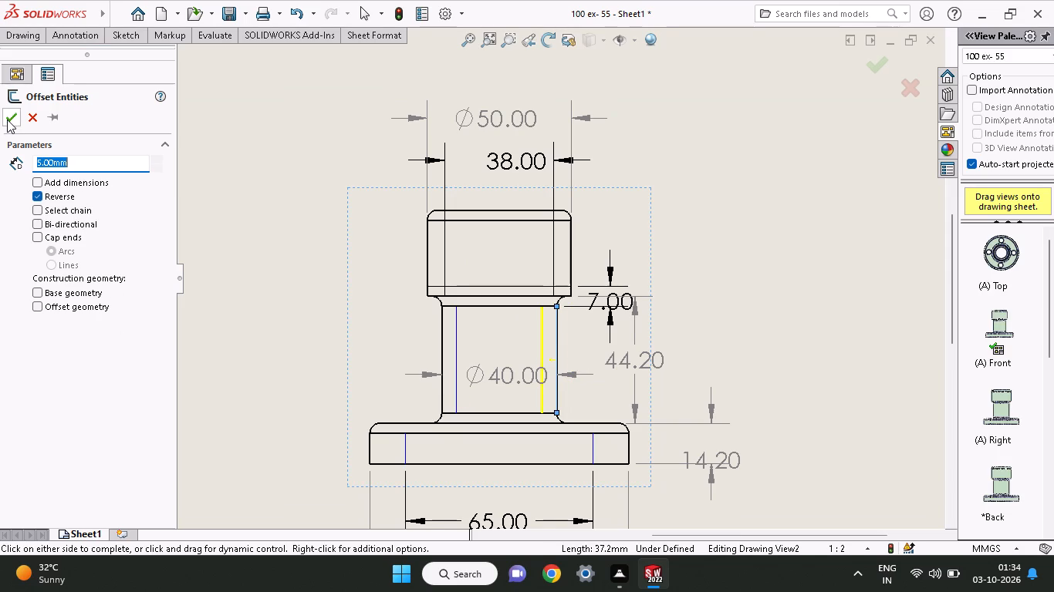
{"action": "left_click", "coordinate": [7, 119]}
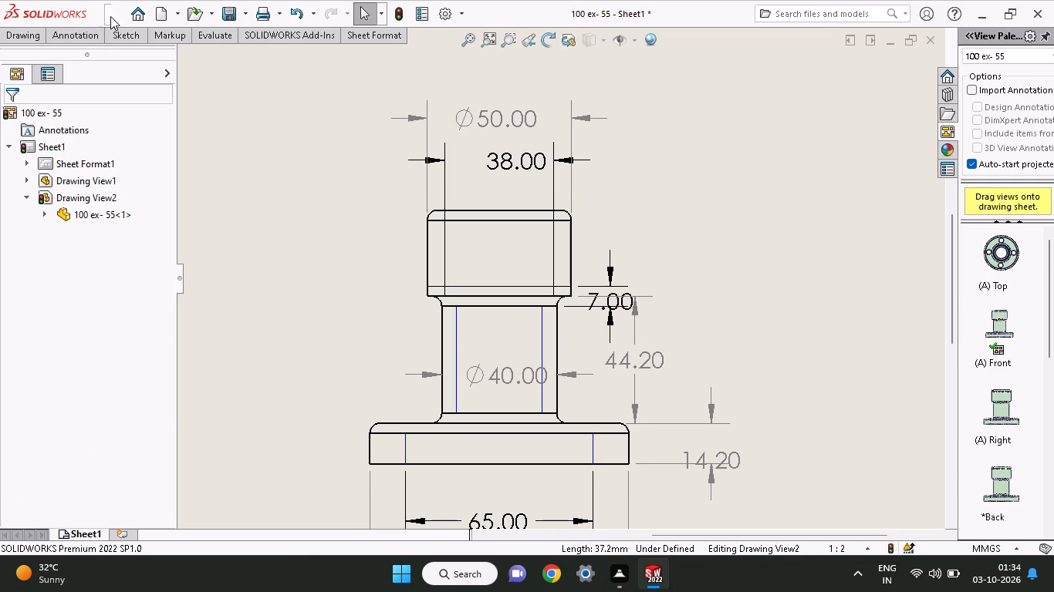
{"action": "left_click", "coordinate": [355, 176]}
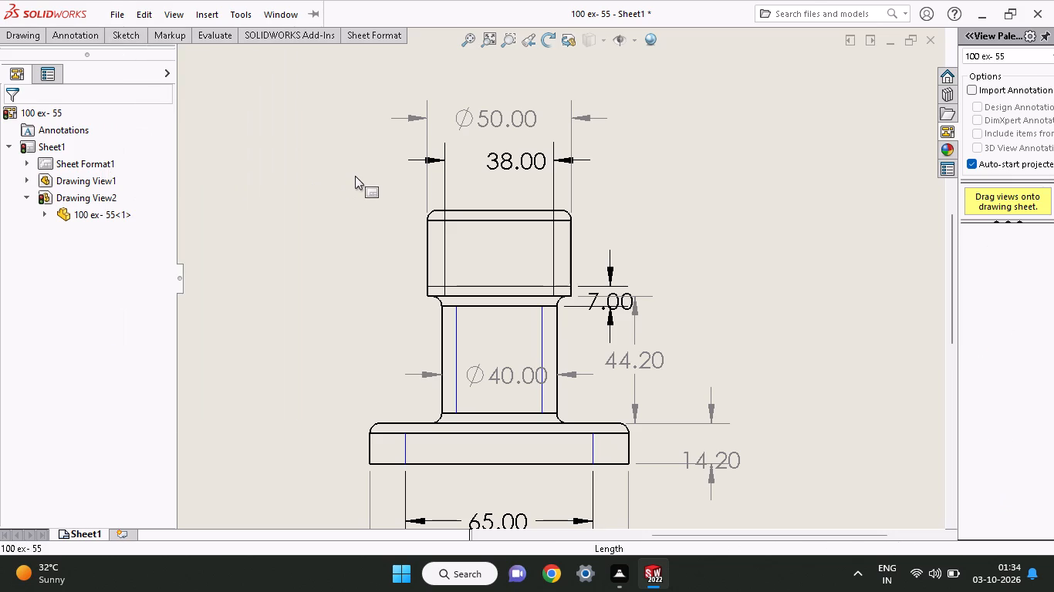
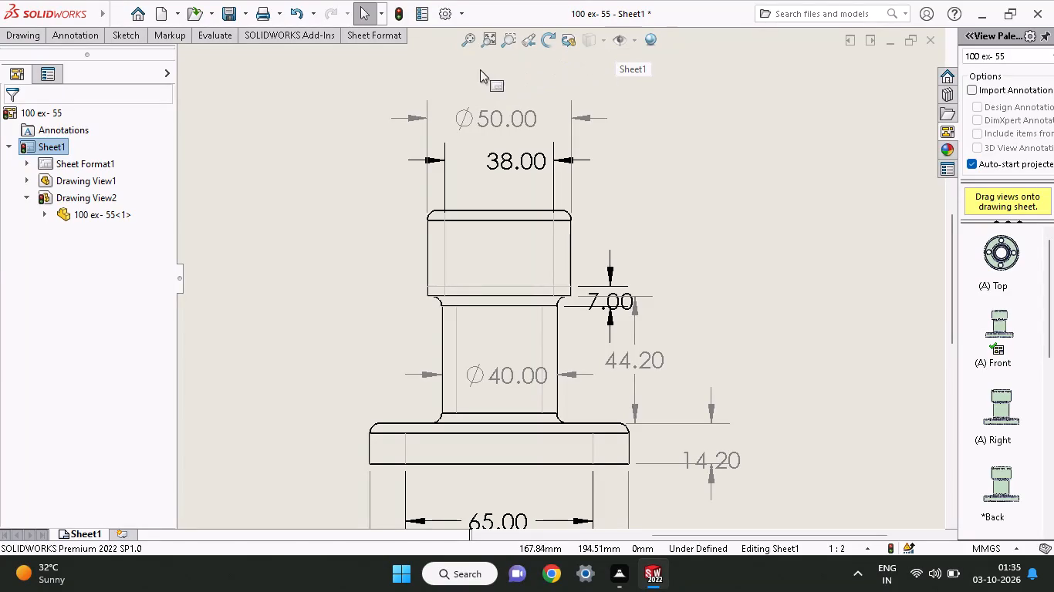
Save the drawing as a SOLIDWORKS Drawing file named 100 ex- 55 in the Documents folder.
{"action": "left_click", "coordinate": [248, 14]}
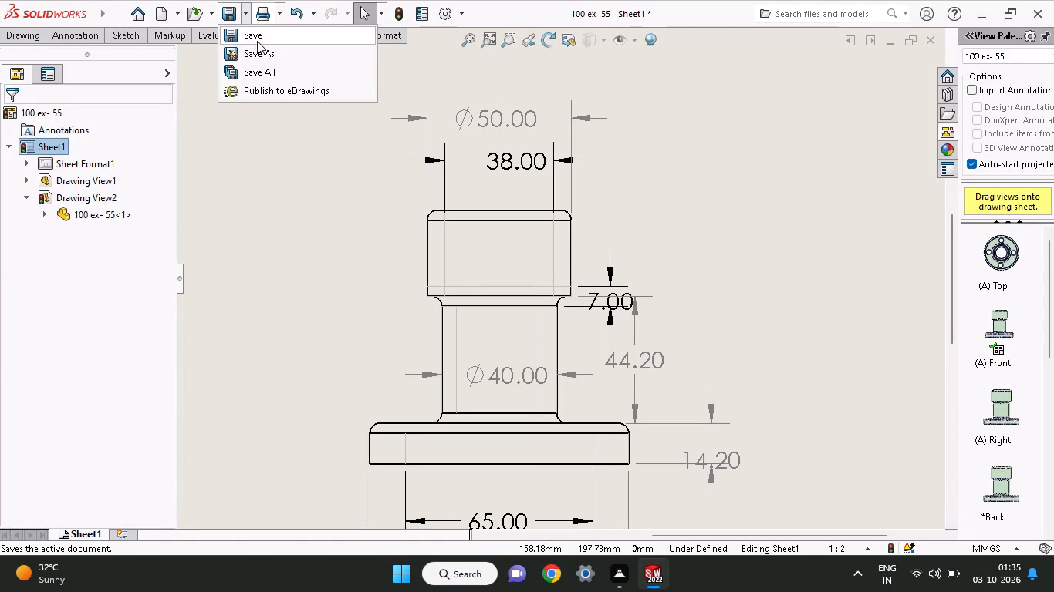
{"action": "left_click", "coordinate": [266, 55]}
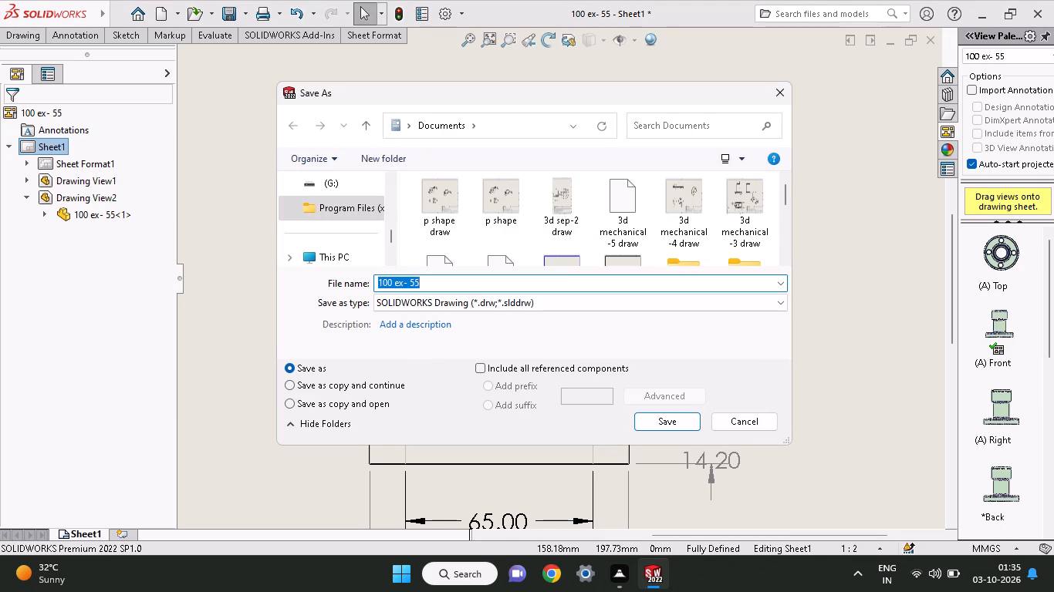
{"action": "left_click", "coordinate": [654, 430]}
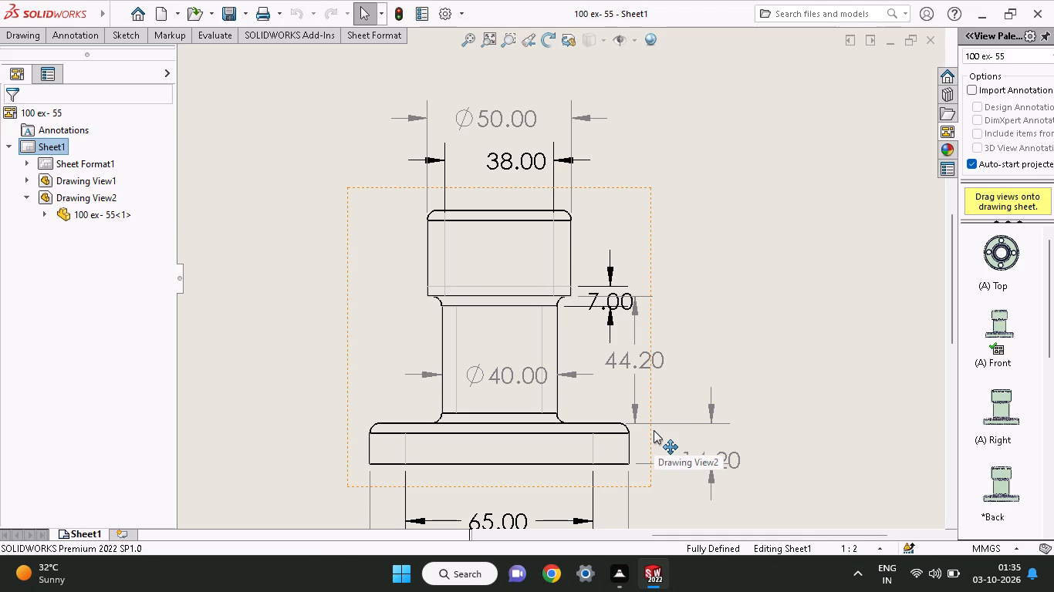
Save a PDF copy of the drawing, named 100 ex- 55, in the Documents folder.
{"action": "left_click", "coordinate": [247, 17]}
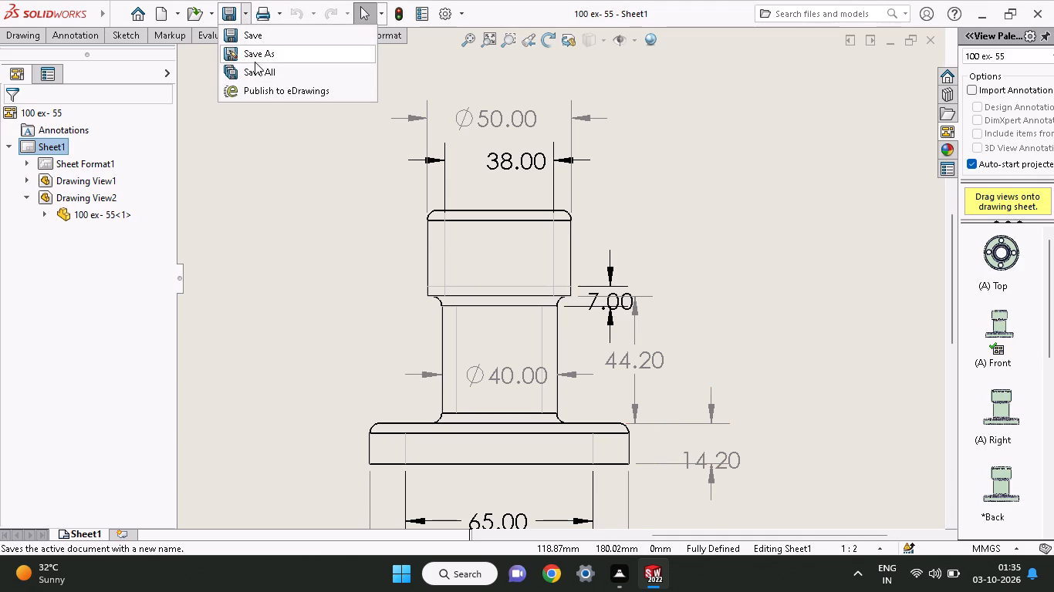
{"action": "left_click", "coordinate": [255, 62]}
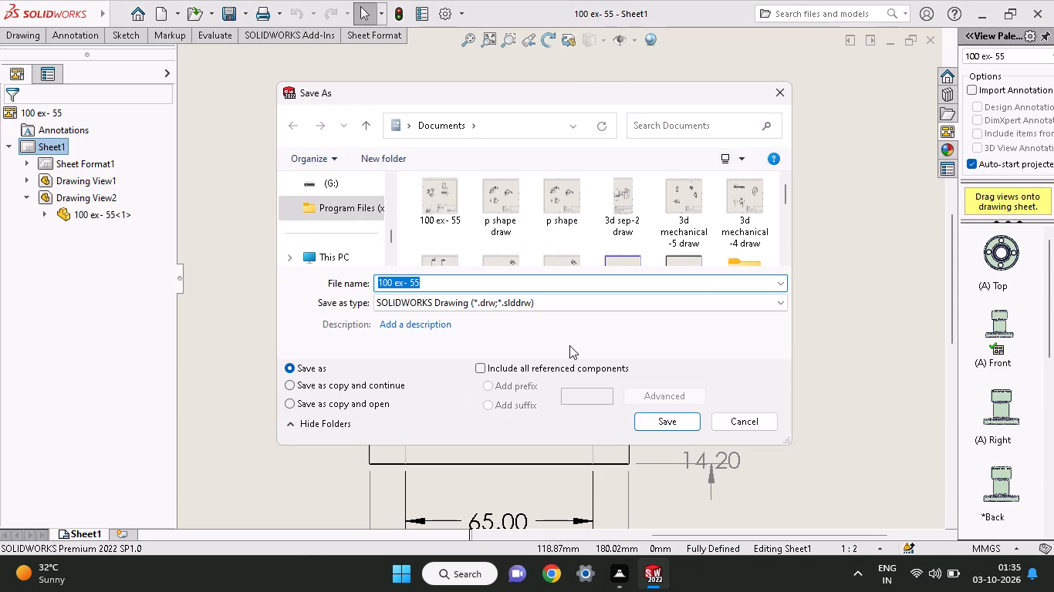
{"action": "left_click", "coordinate": [576, 303]}
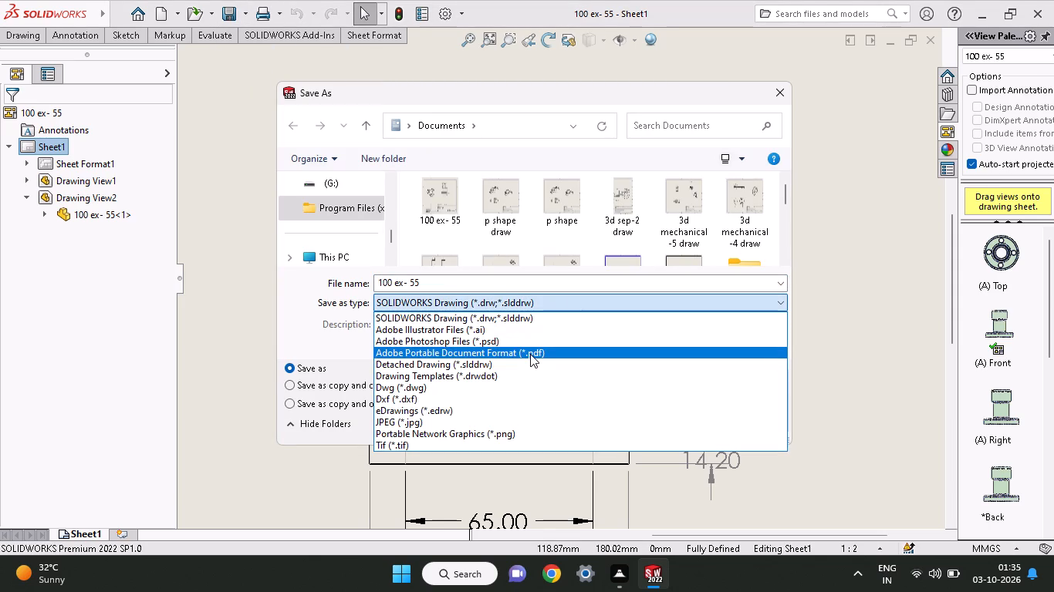
{"action": "left_click", "coordinate": [530, 355]}
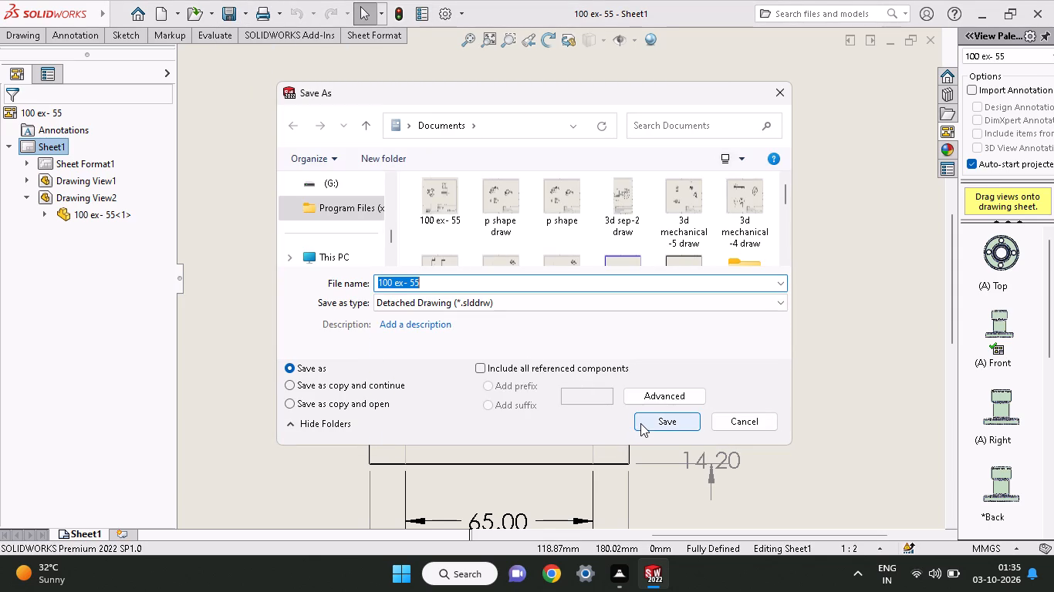
{"action": "left_click", "coordinate": [616, 306]}
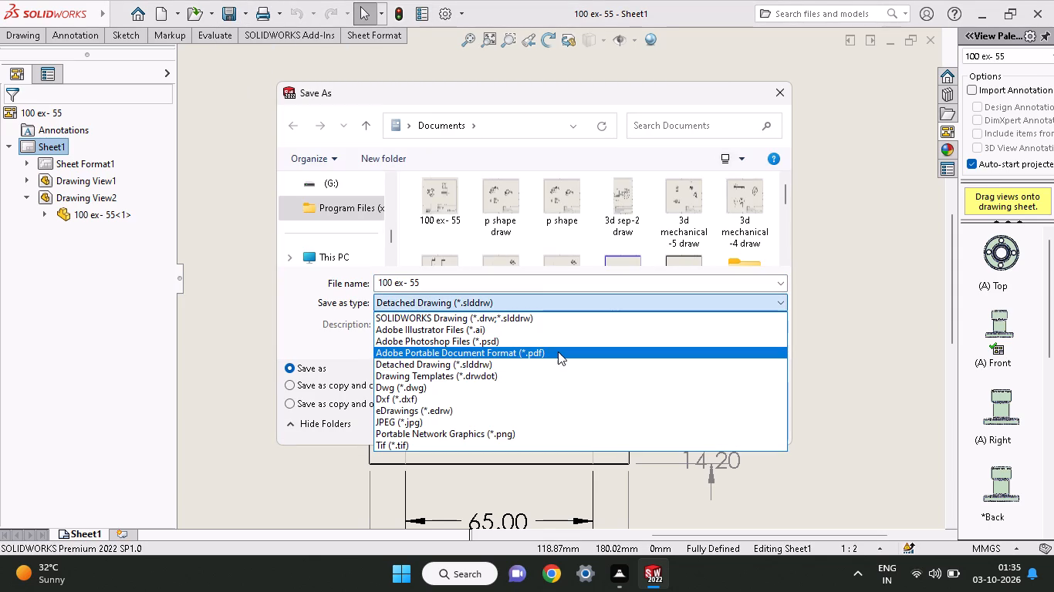
{"action": "left_click", "coordinate": [558, 352]}
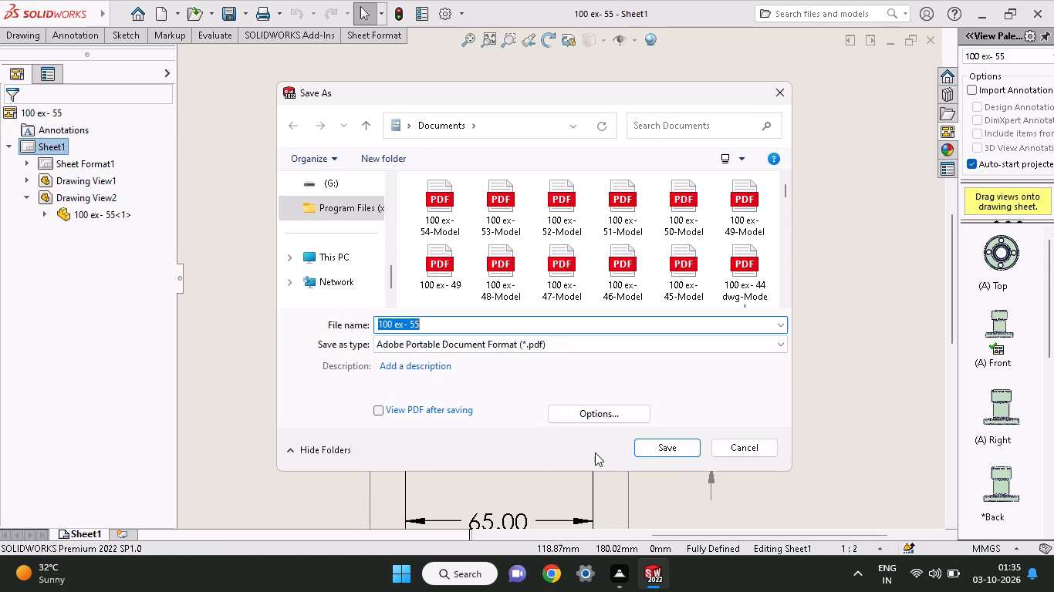
{"action": "left_click", "coordinate": [674, 450]}
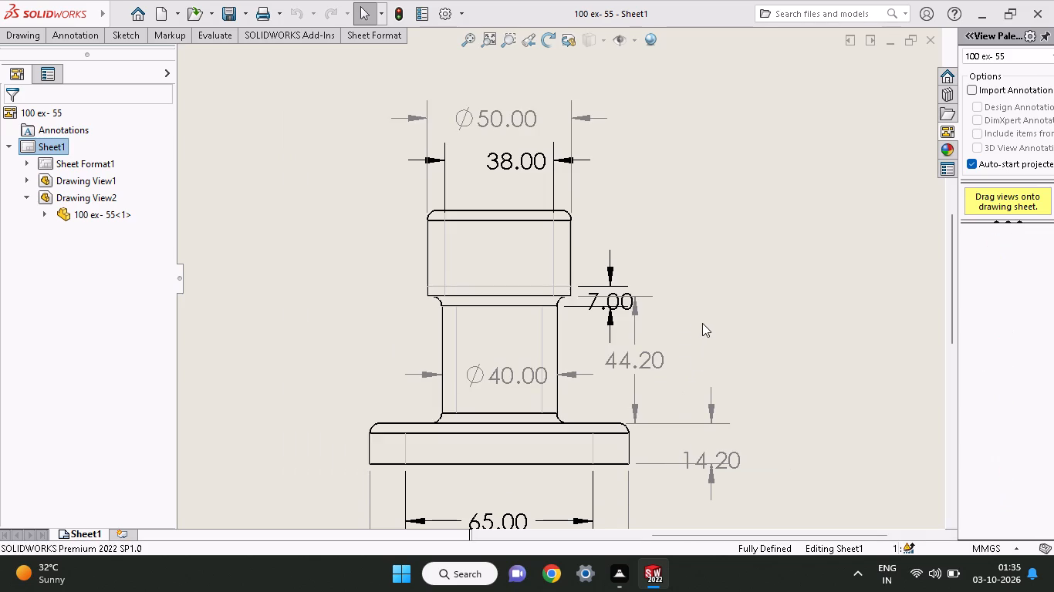